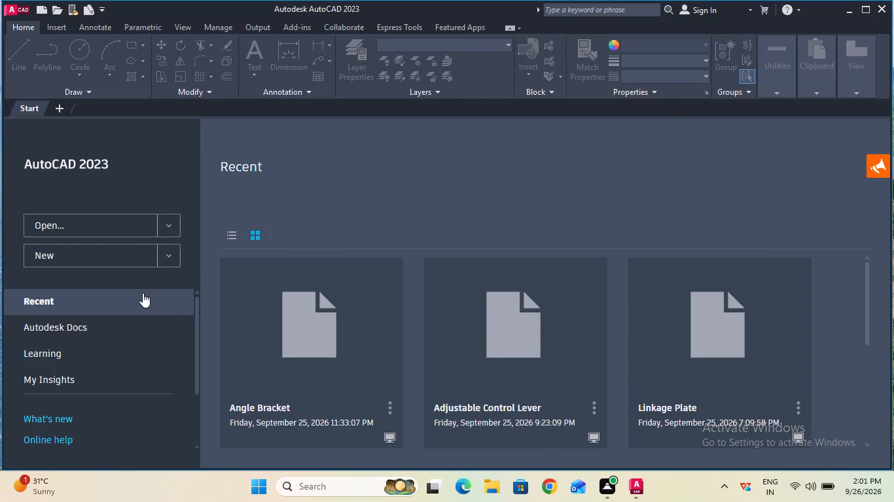
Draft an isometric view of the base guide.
Create a new blank drawing.
double_click(126, 261)
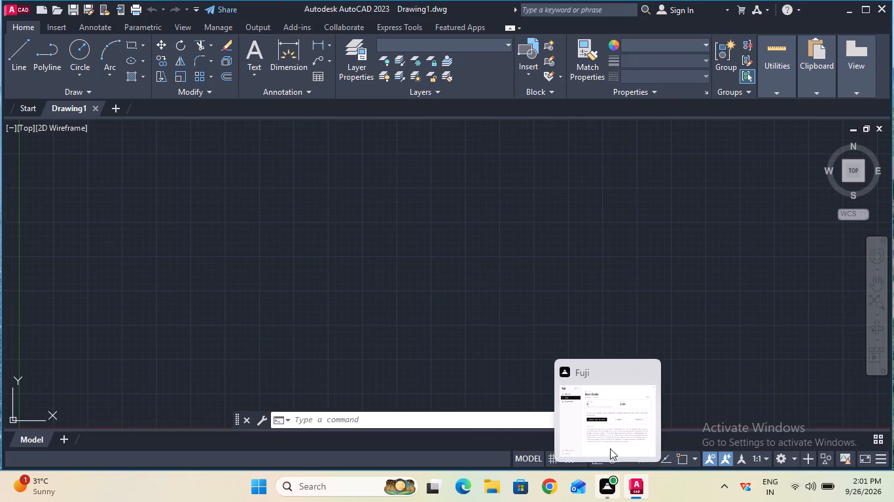
Turn on log file recording with the LOGFILEON command.
click(501, 410)
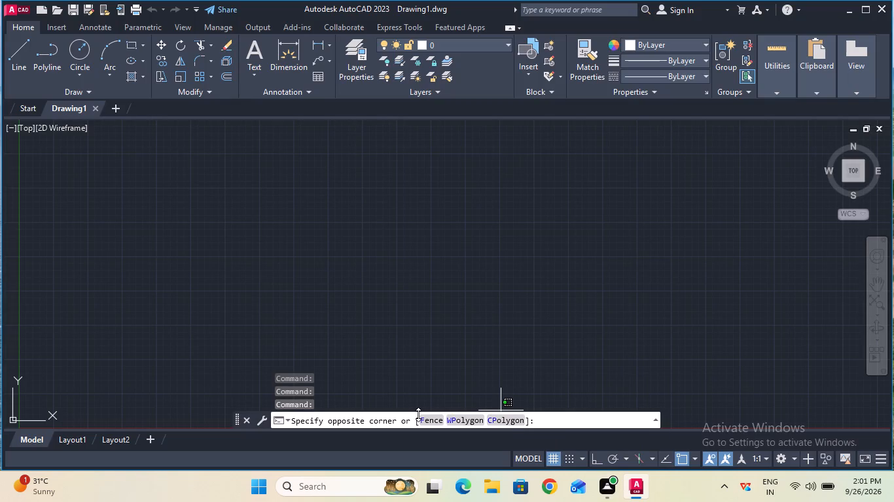
key(Escape)
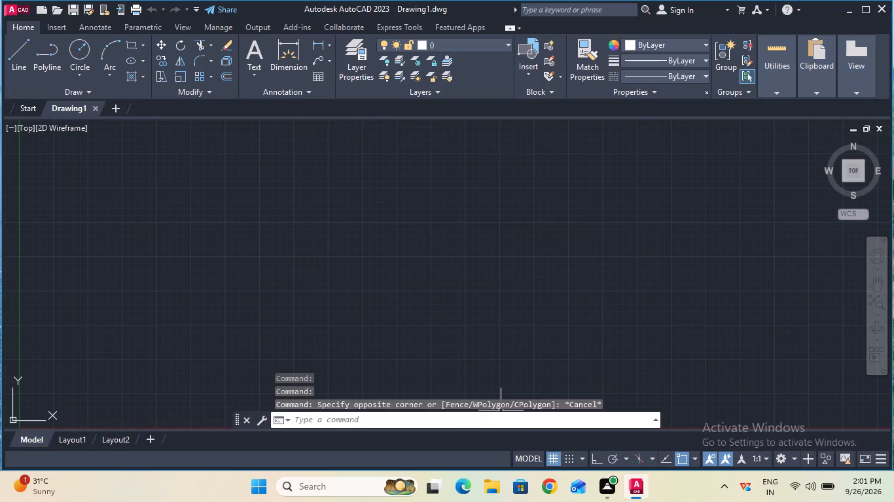
text(lo)
key(g)
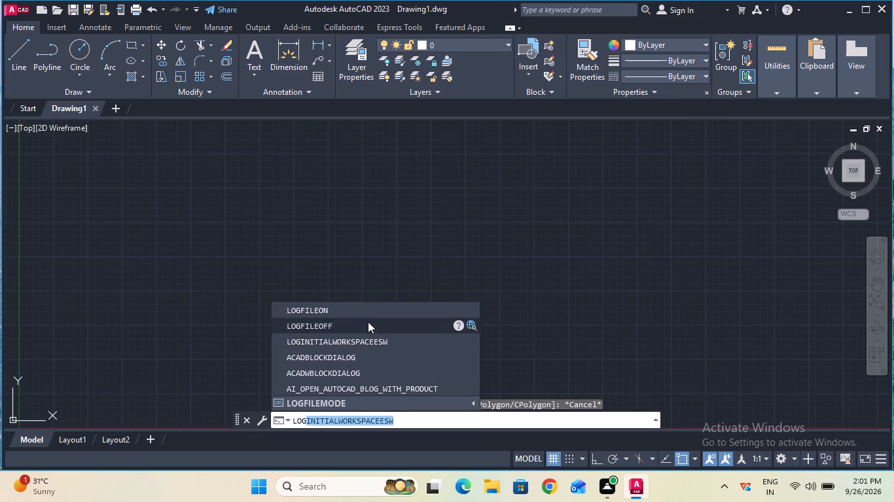
click(367, 312)
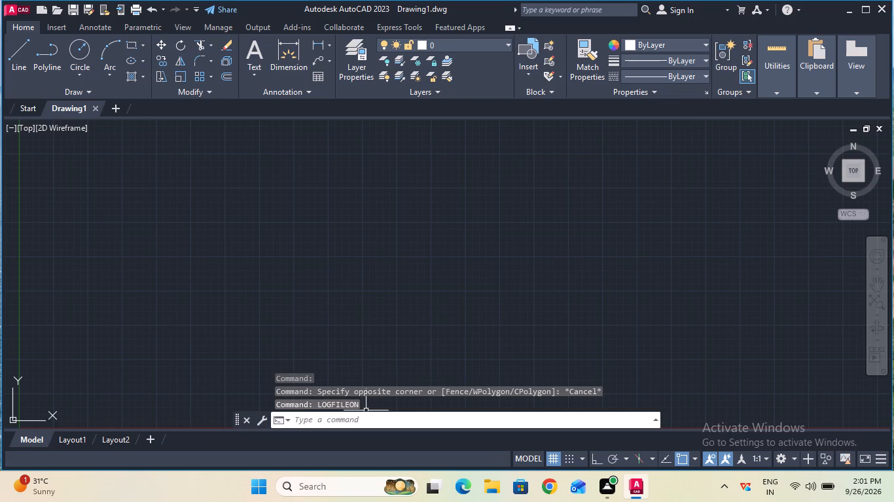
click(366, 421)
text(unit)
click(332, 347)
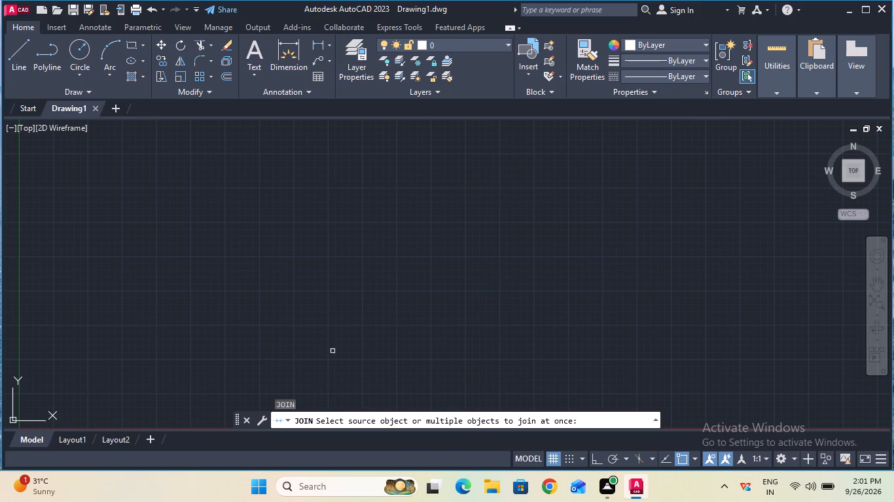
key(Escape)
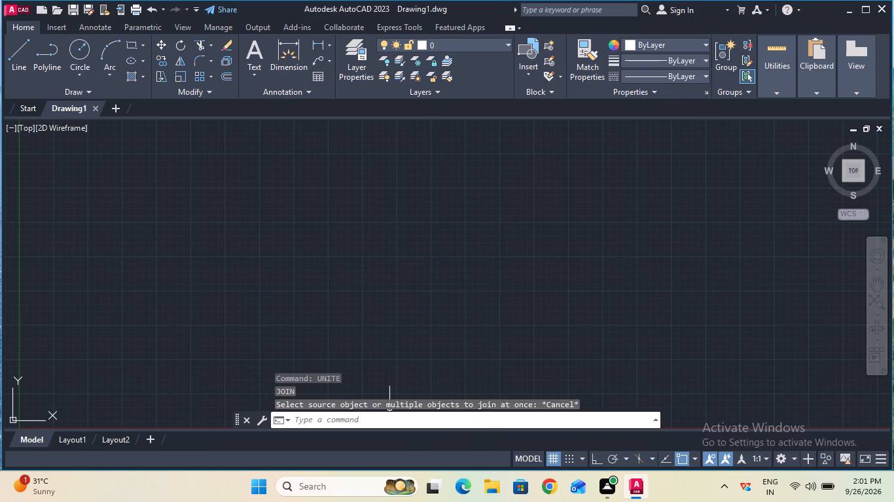
Configure the drawing units with length precision 0 and insertion scale in millimeters.
click(484, 413)
text(unit)
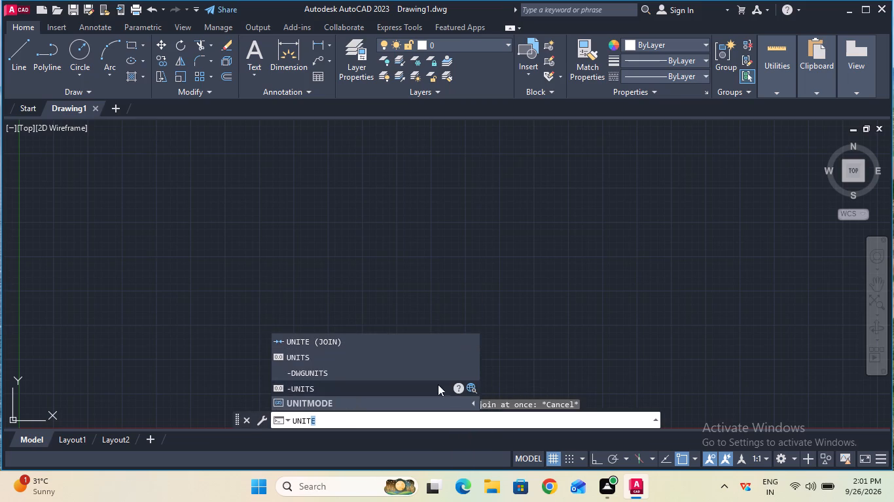
click(426, 358)
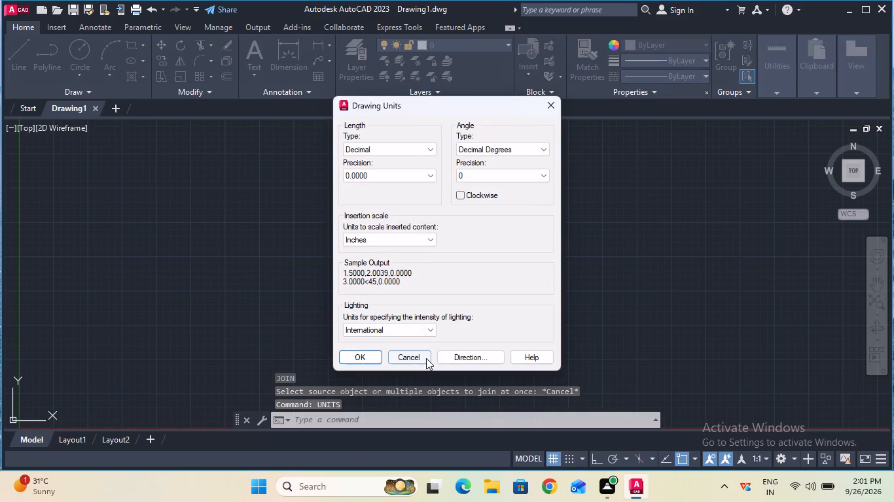
click(418, 171)
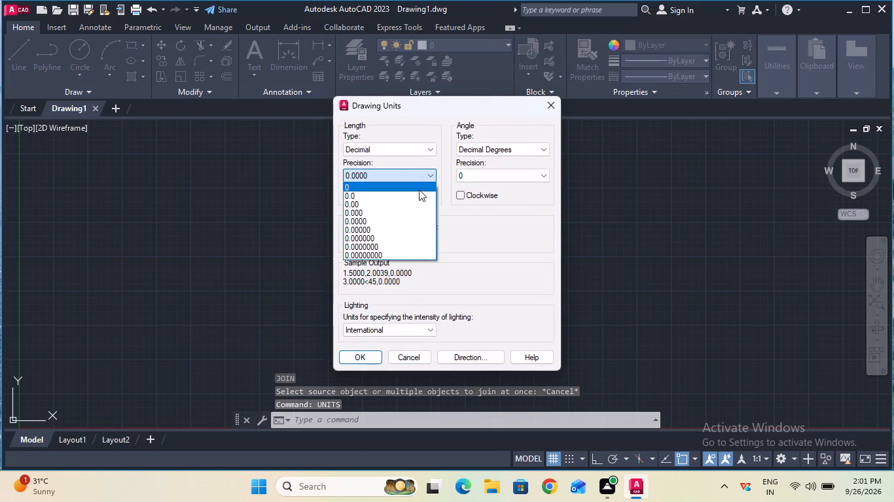
click(419, 191)
click(401, 239)
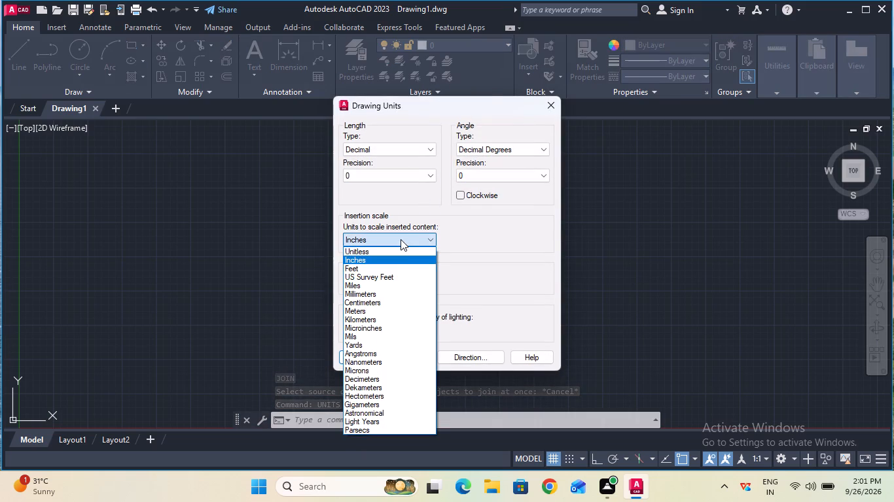
click(399, 294)
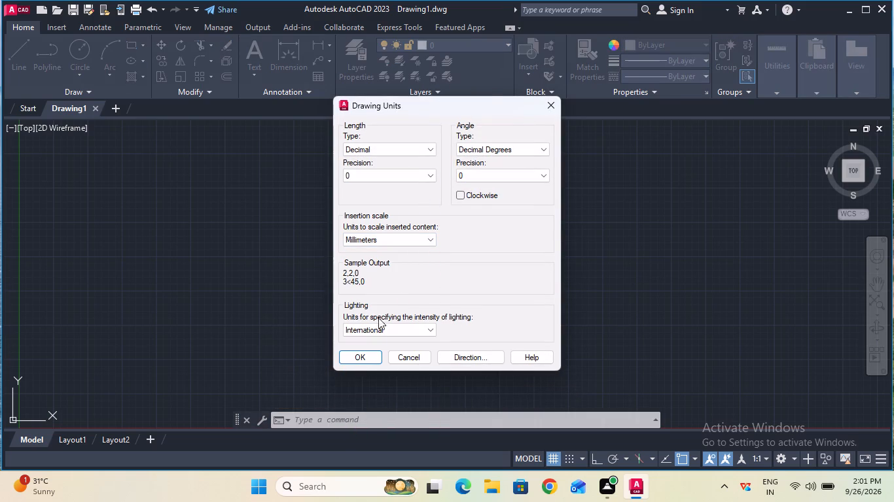
click(367, 361)
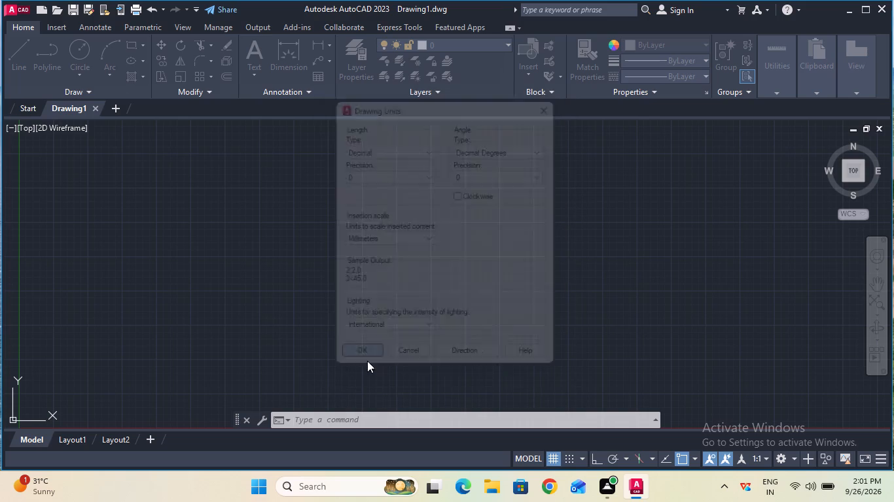
Modify the Standard dimension style to use a text height of 6 and ISO standard text alignment.
click(342, 413)
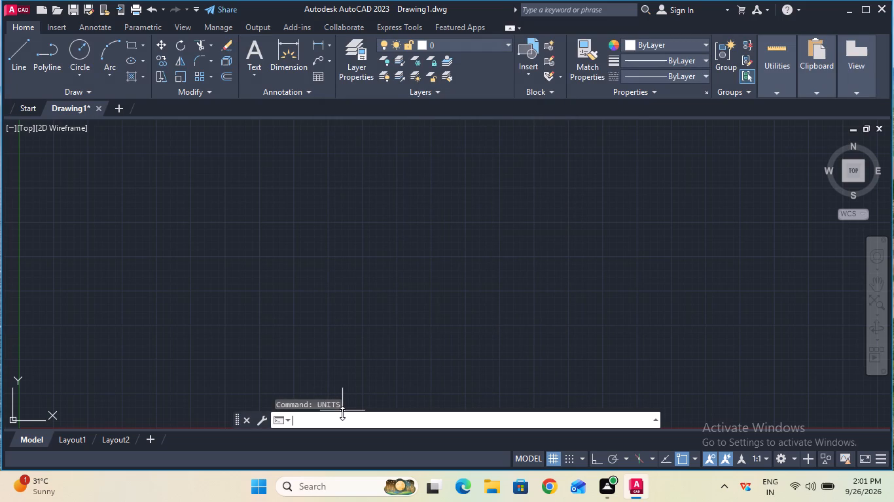
key(d)
key(Return)
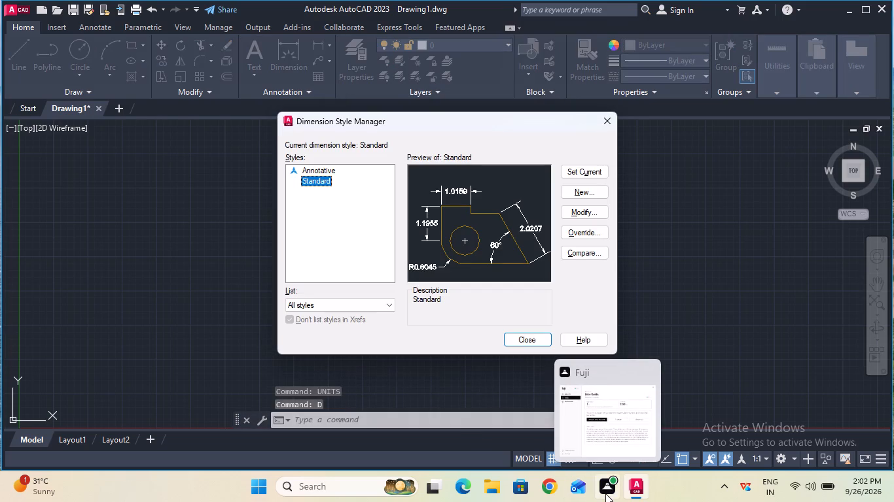
click(588, 214)
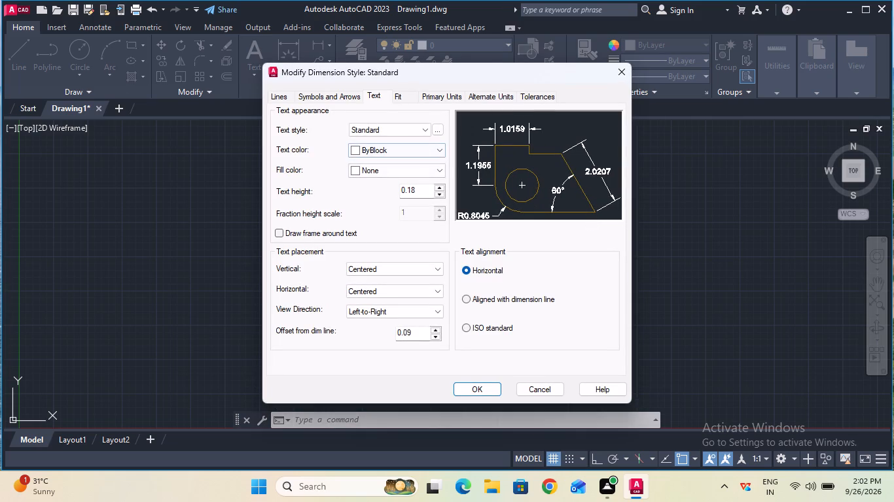
click(423, 193)
key(BackSpace)
key(BackSpace)
key(BackSpace)
key(BackSpace)
key(BackSpace)
key(BackSpace)
key(BackSpace)
key(BackSpace)
key(BackSpace)
key(BackSpace)
key(BackSpace)
key(BackSpace)
key(BackSpace)
key(BackSpace)
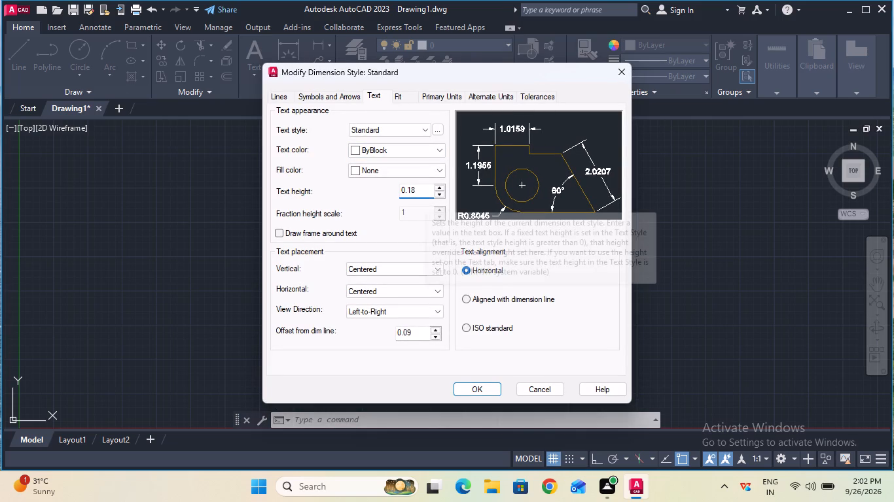
key(6)
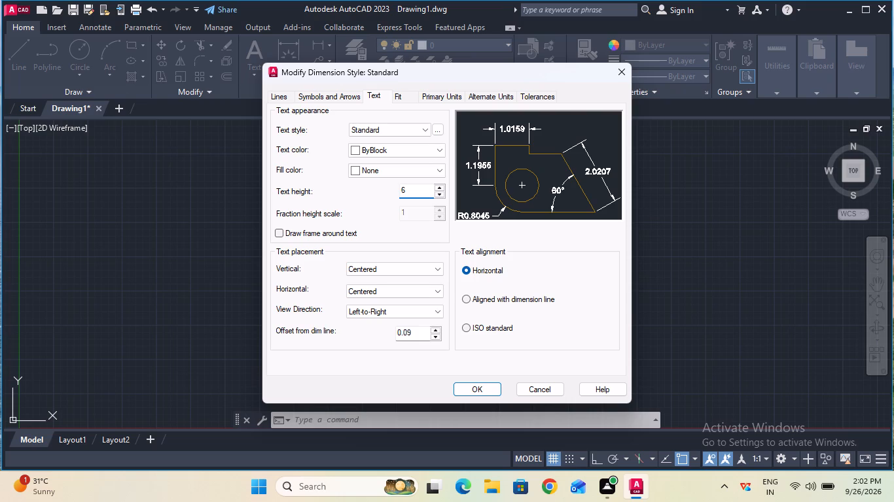
click(467, 329)
Set the linear dimension precision to 0 in the Standard style's primary units and make the style current.
click(437, 99)
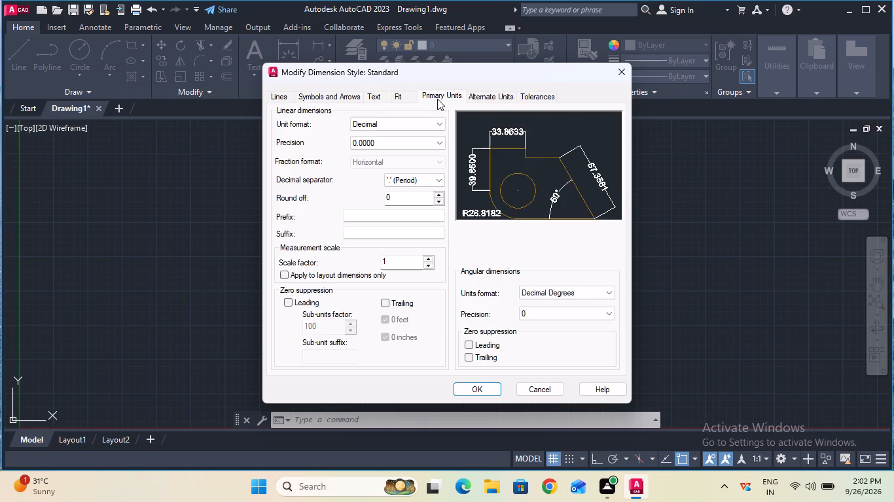
click(423, 143)
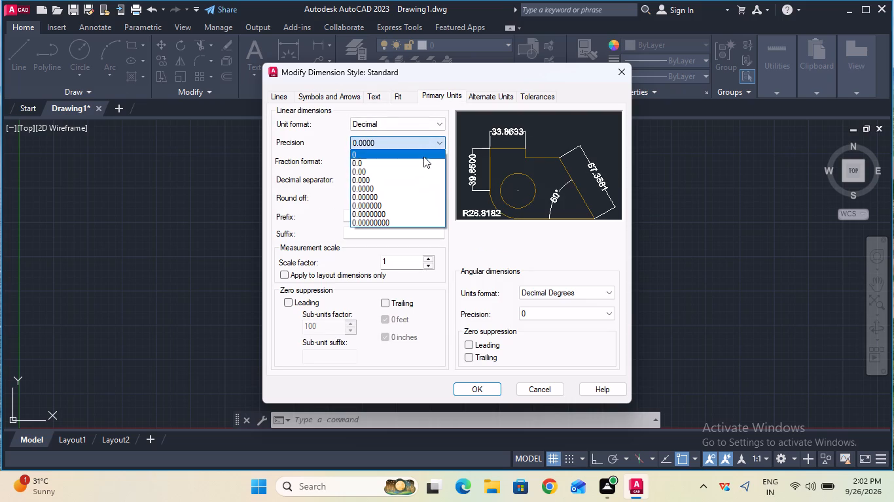
click(423, 154)
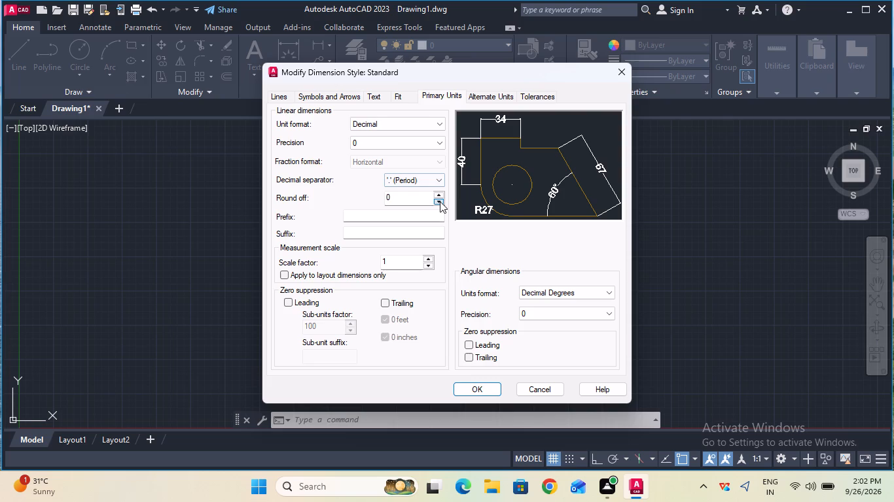
double_click(467, 384)
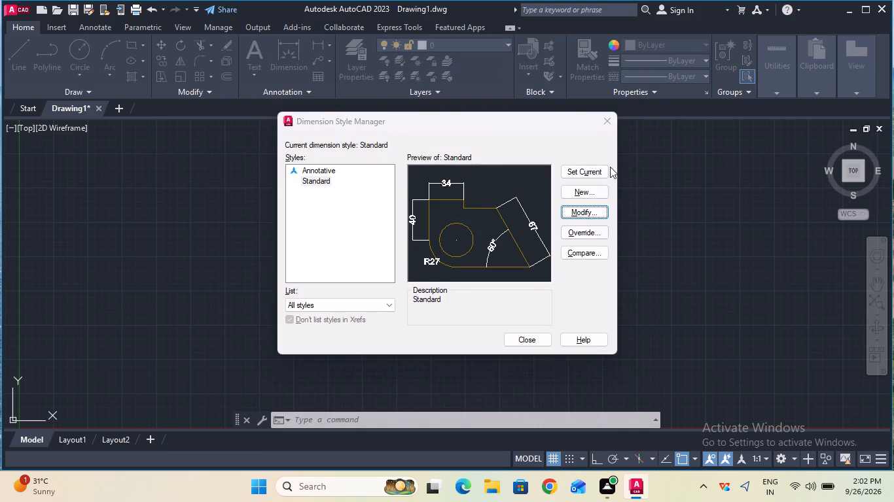
double_click(594, 169)
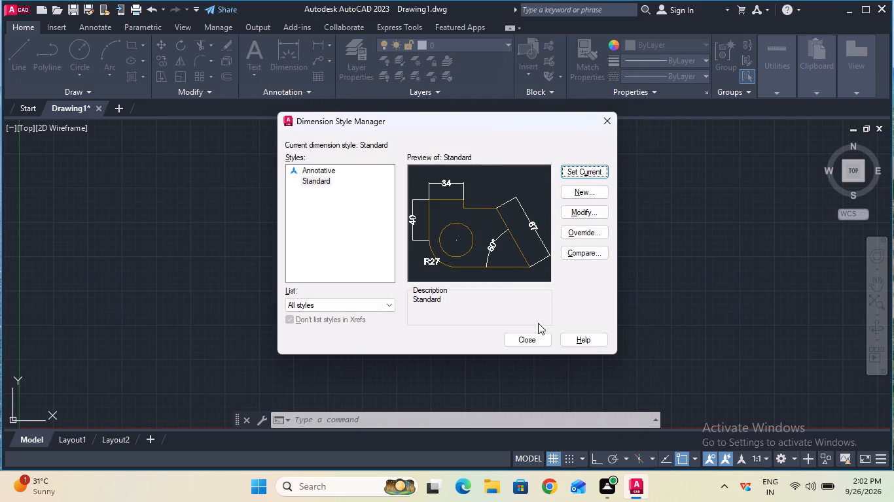
click(532, 347)
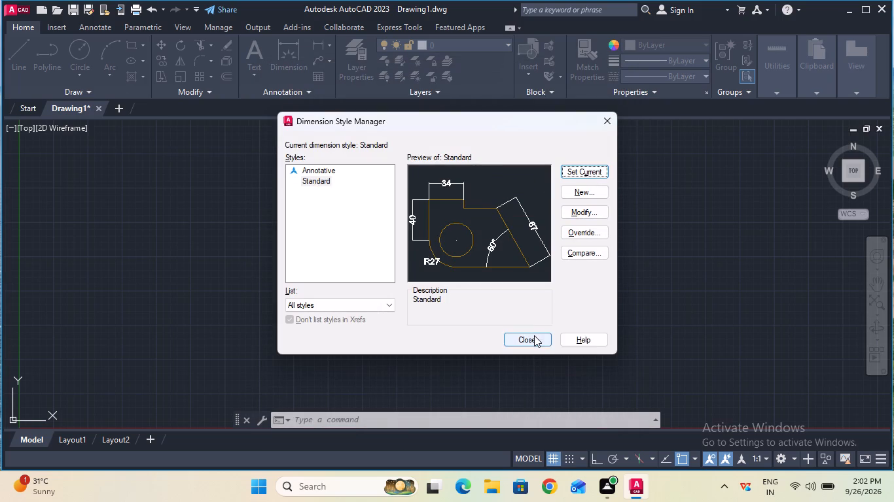
double_click(534, 335)
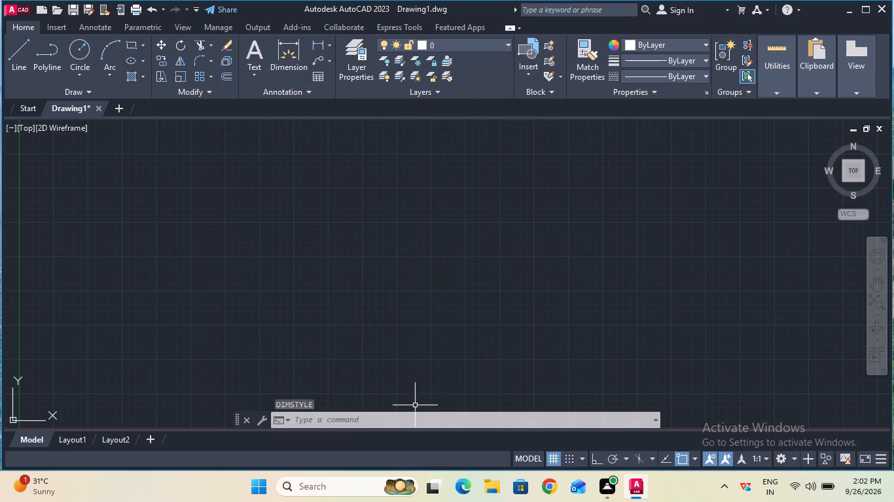
Review the length precision and insertion scale in the drawing units settings.
double_click(402, 421)
text(uni)
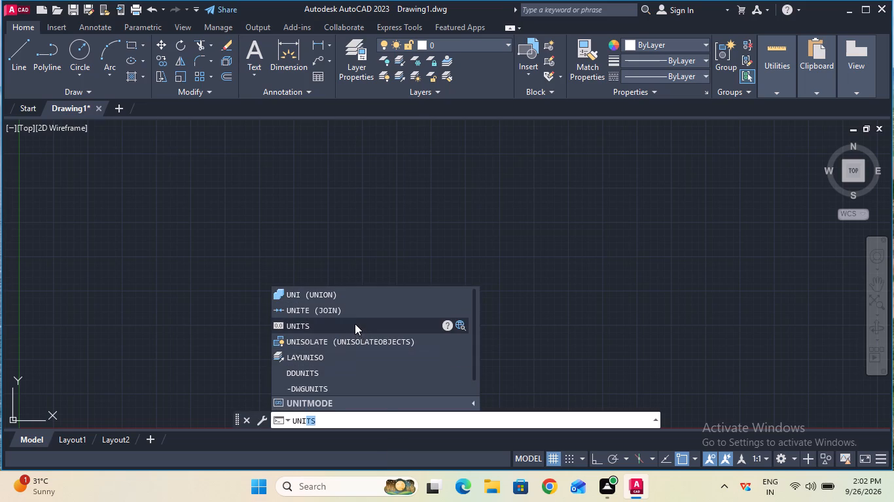
double_click(355, 324)
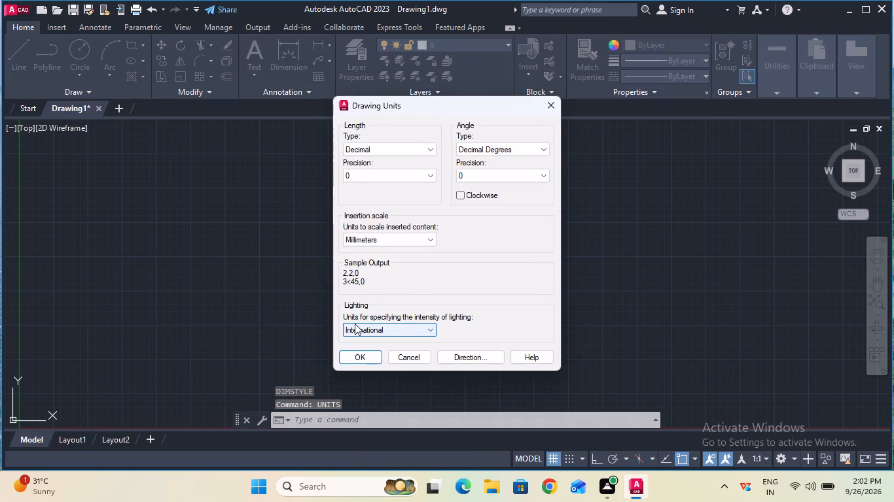
click(367, 353)
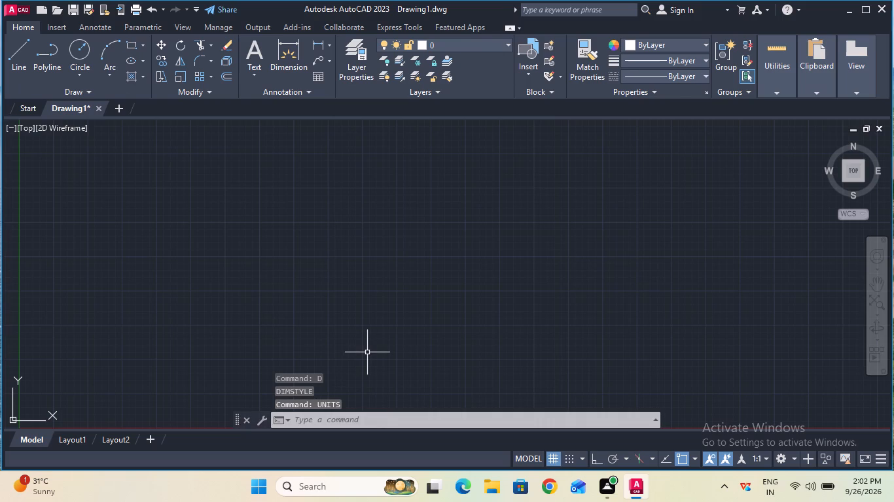
Review the Standard dimension style's primary units and text settings, keeping Standard as the current style.
double_click(353, 420)
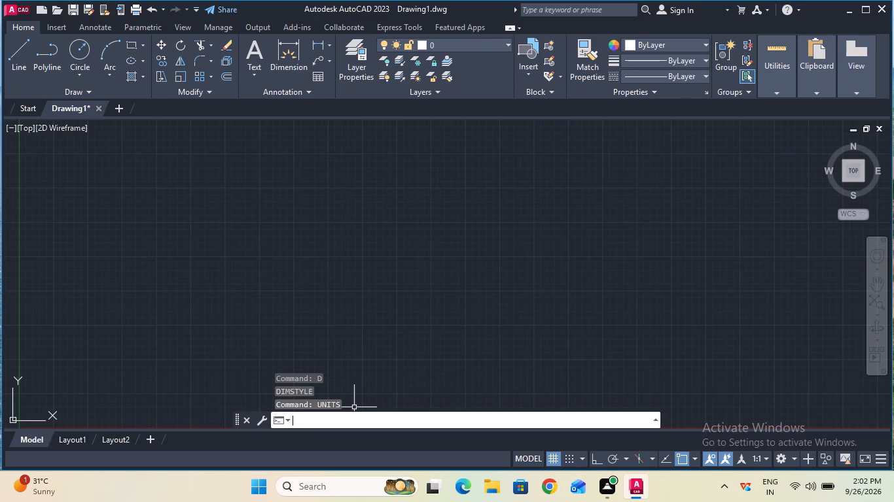
key(d)
key(Return)
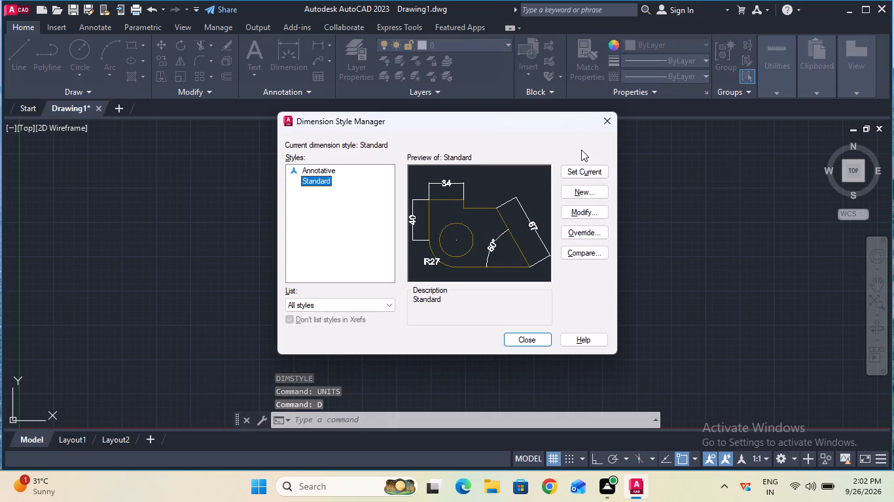
click(574, 211)
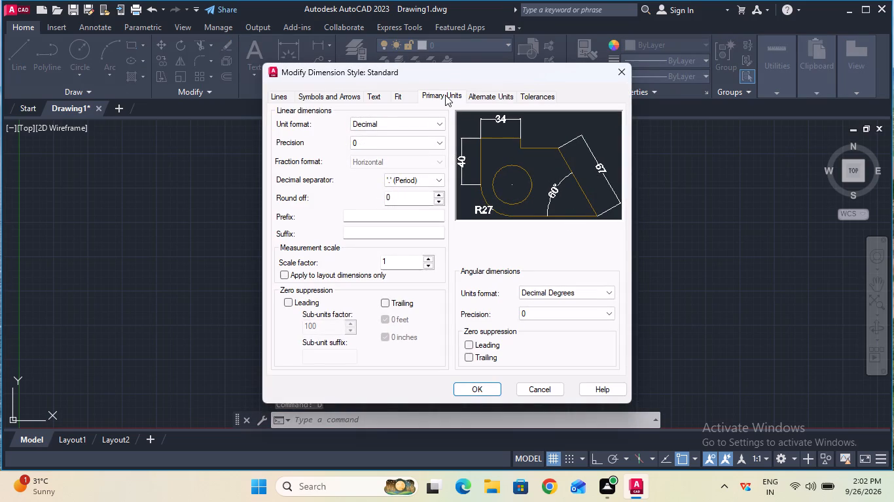
click(374, 95)
click(478, 387)
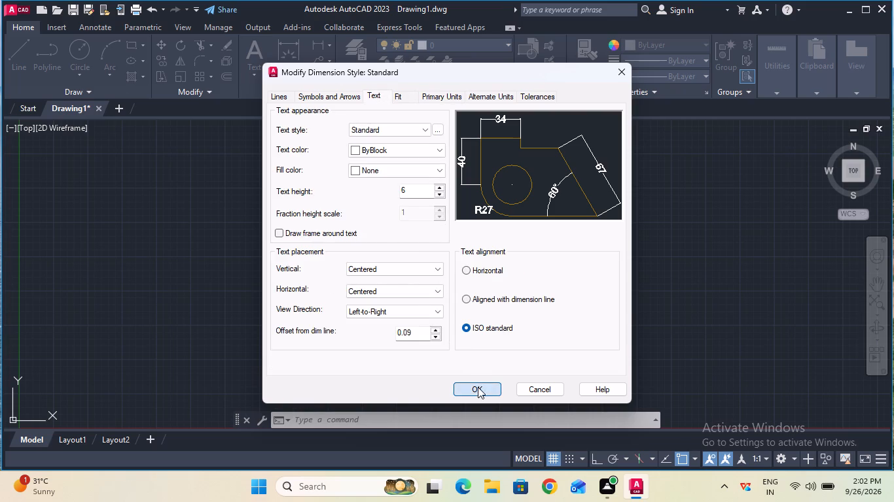
click(584, 172)
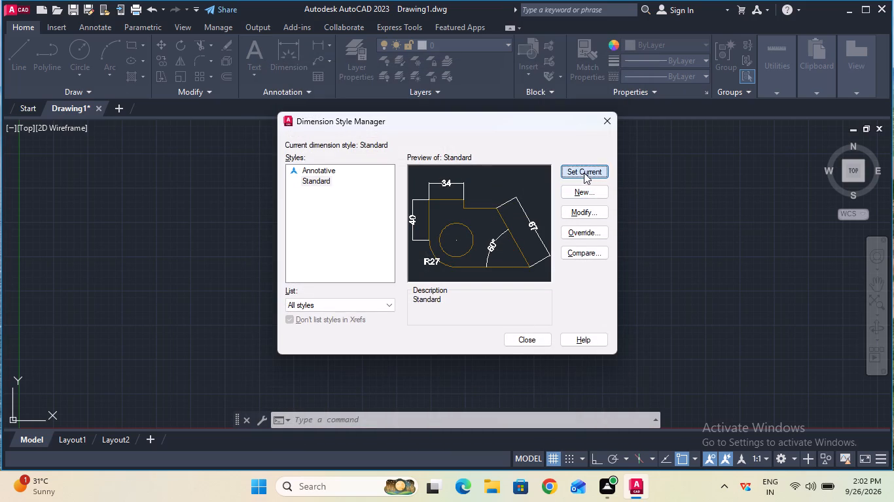
click(520, 337)
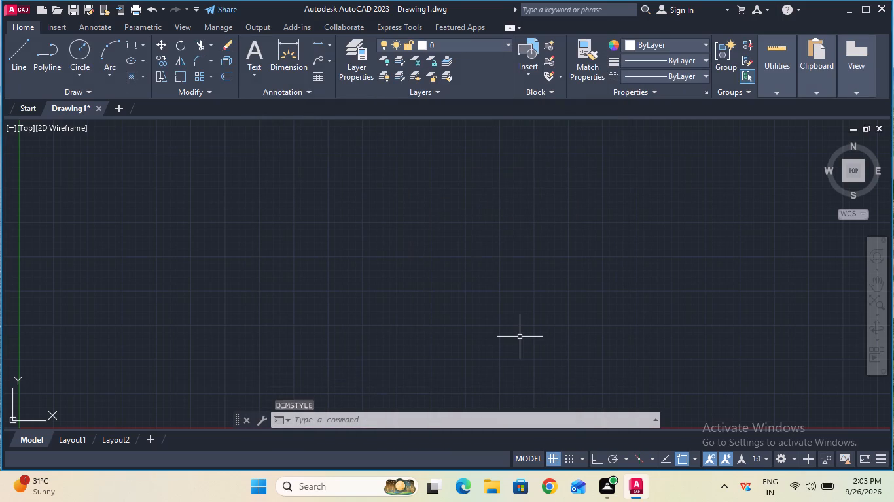
Set the model space limits with the lower left corner at 0,0 and the upper right corner at 100,100.
click(459, 418)
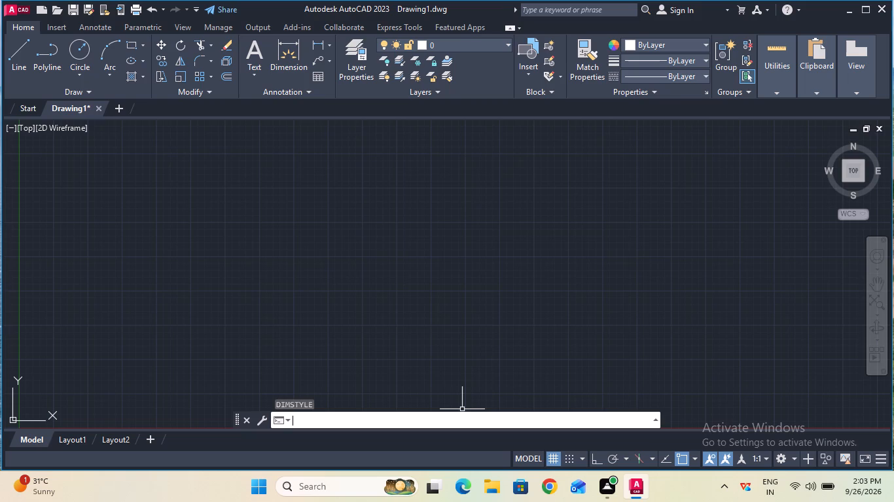
text(lim)
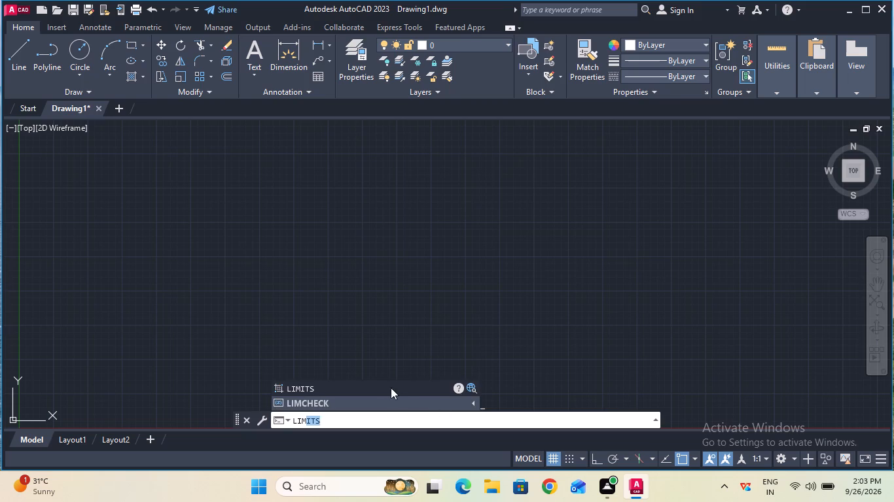
click(384, 385)
click(534, 415)
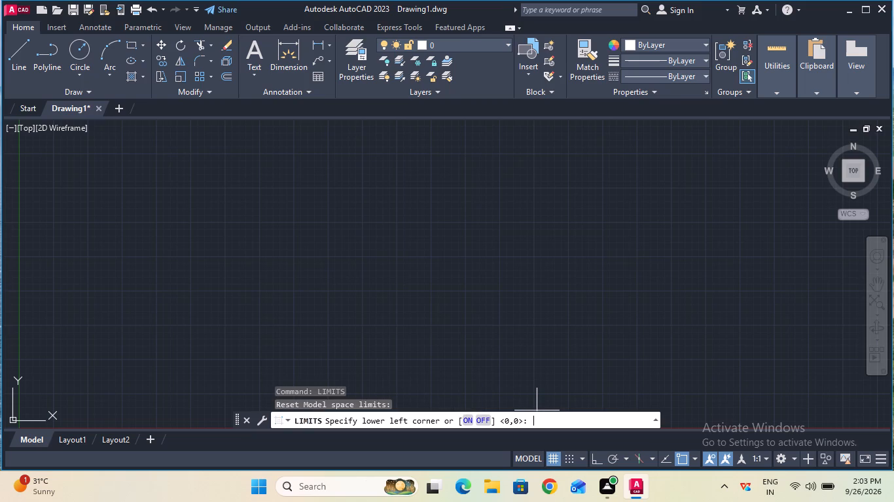
text(0,0)
key(Return)
text(100,100)
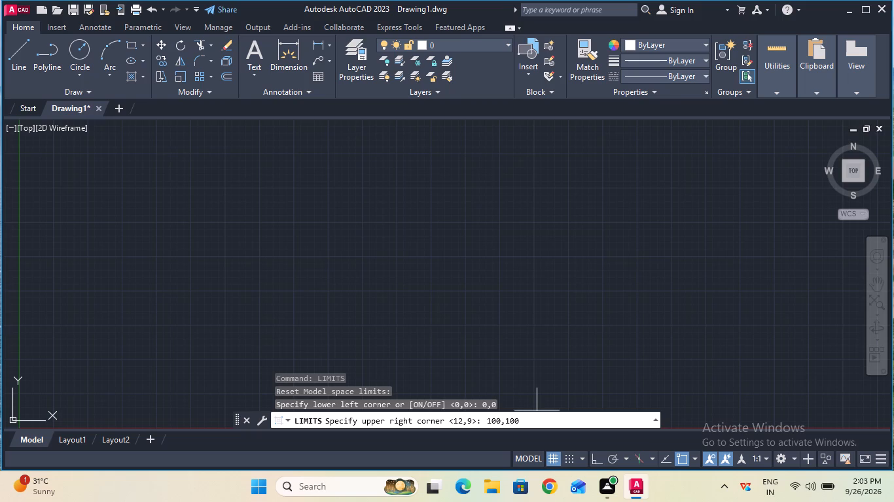
key(Return)
key(z)
key(Return)
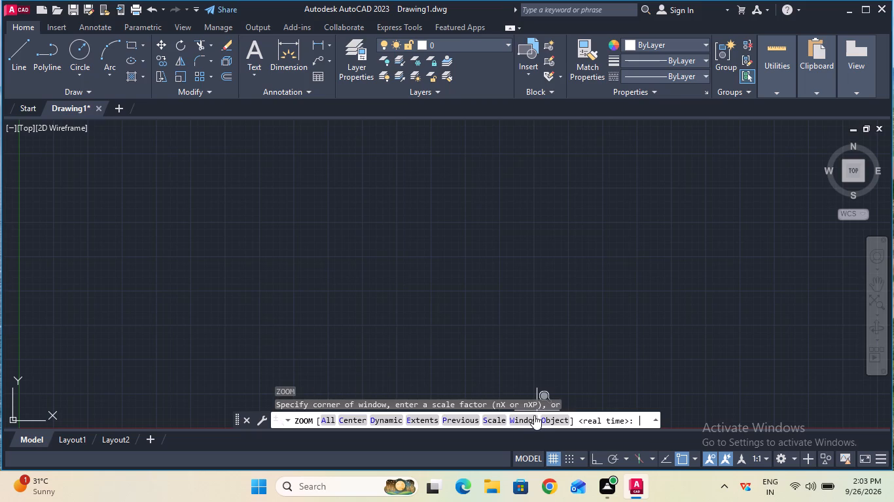
key(a)
key(Return)
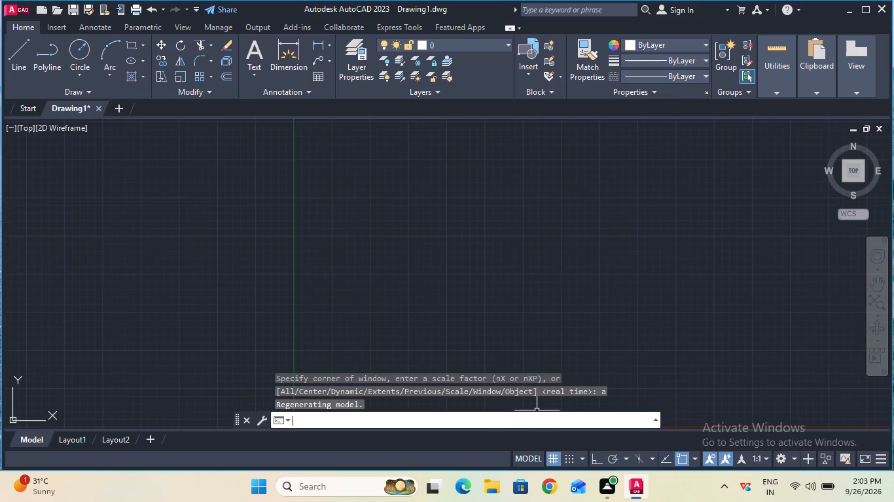
Turn on ortho mode.
key(F8)
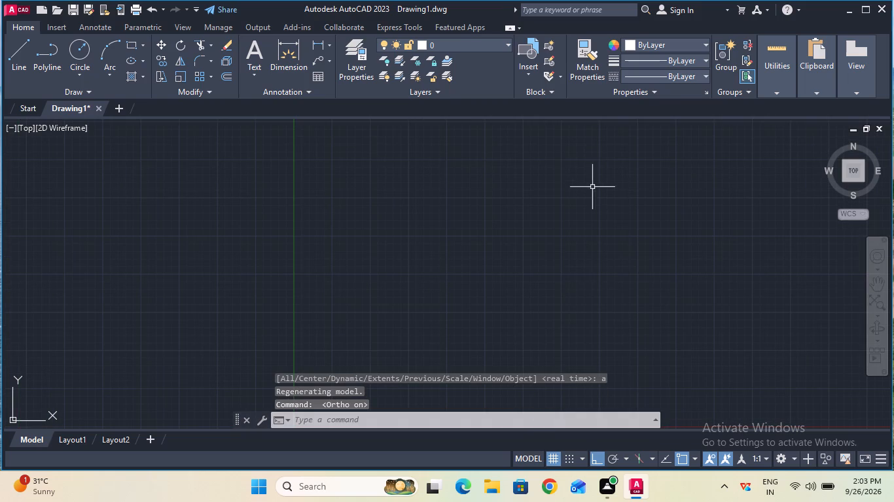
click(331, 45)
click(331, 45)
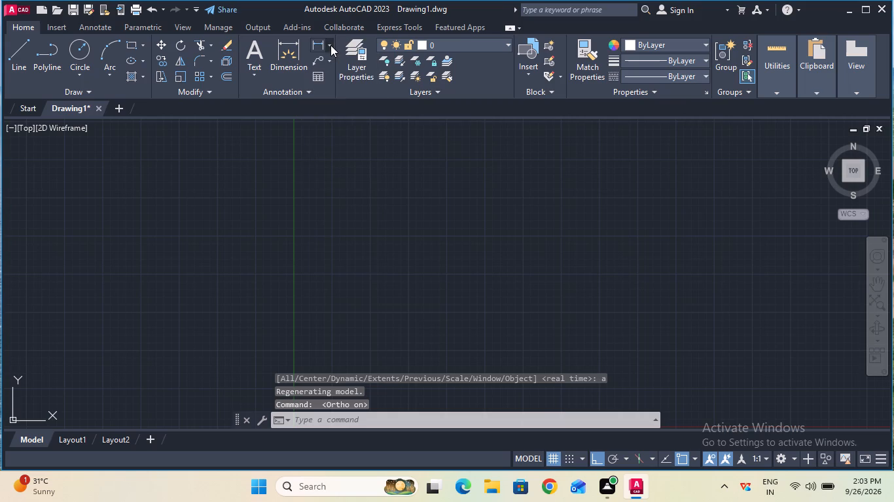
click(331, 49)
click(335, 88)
Load the CENTER linetype from acad.lin into the drawing's linetypes.
click(682, 73)
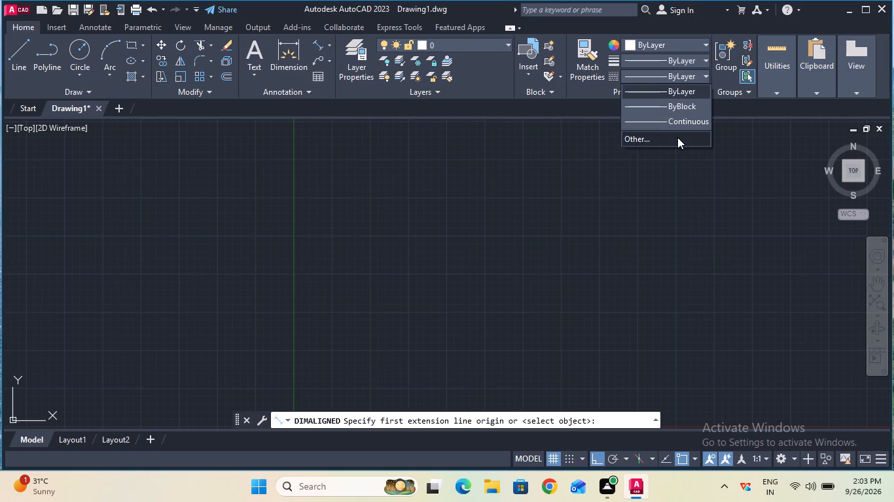
click(677, 137)
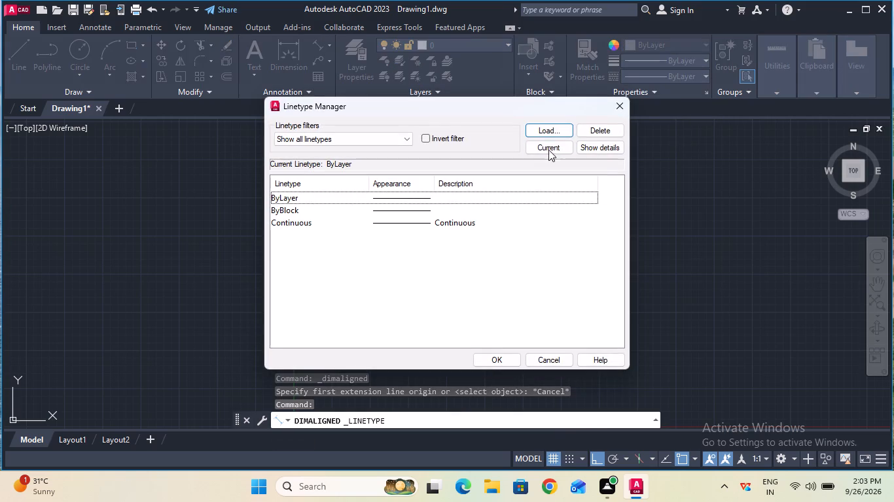
click(548, 133)
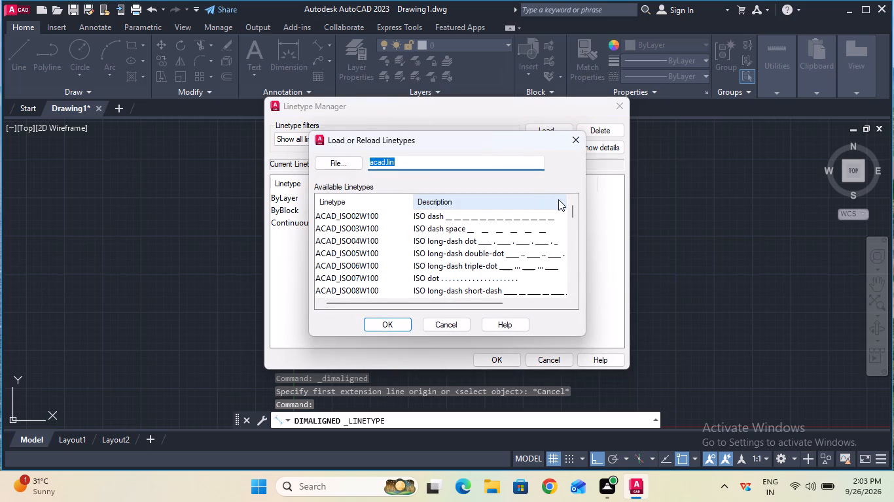
drag(571, 207, 581, 237)
click(526, 227)
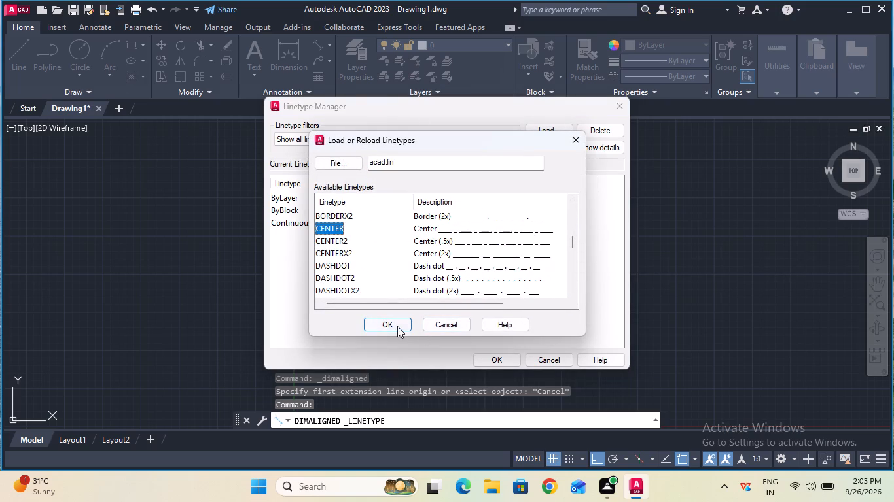
click(397, 325)
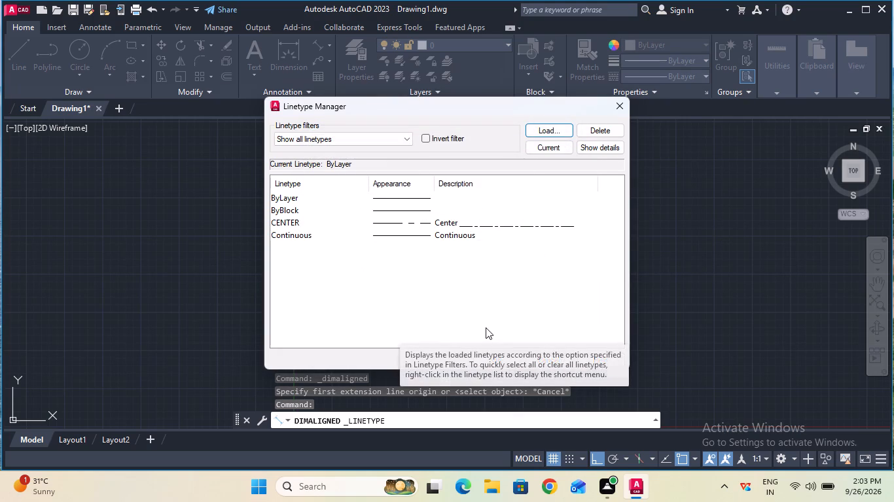
click(515, 362)
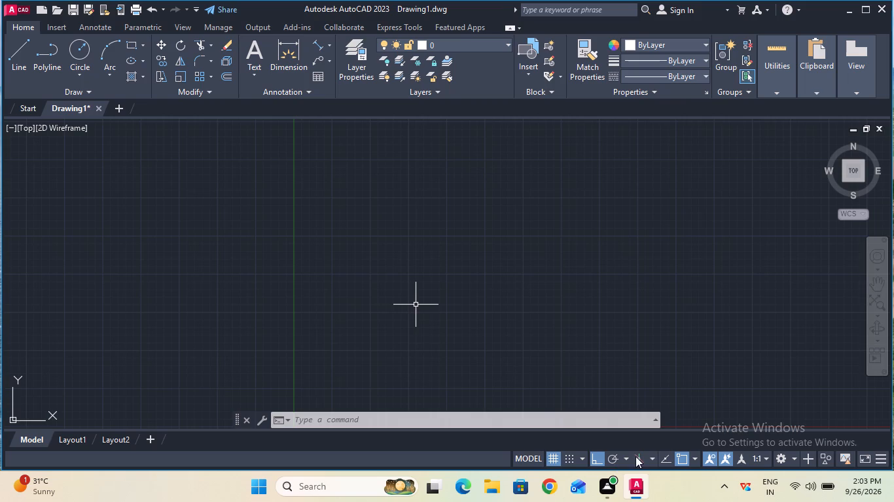
Switch to isometric drafting on the top isoplane.
double_click(652, 457)
double_click(652, 457)
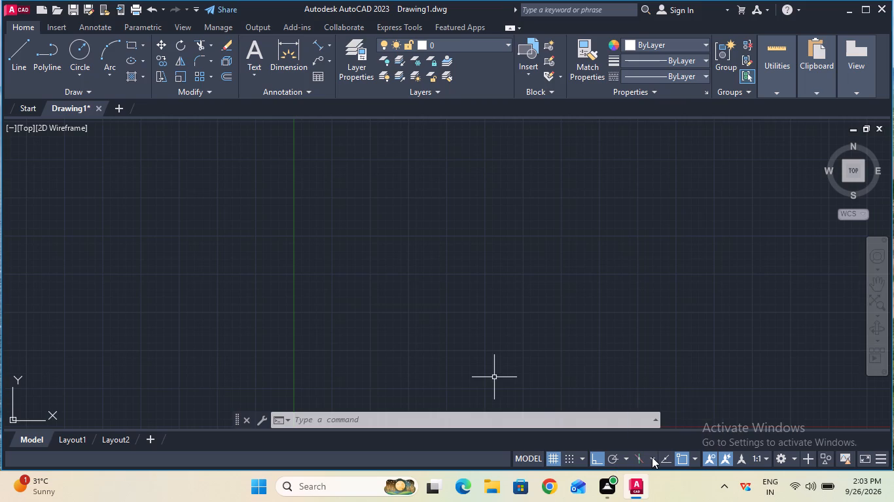
click(651, 463)
click(660, 422)
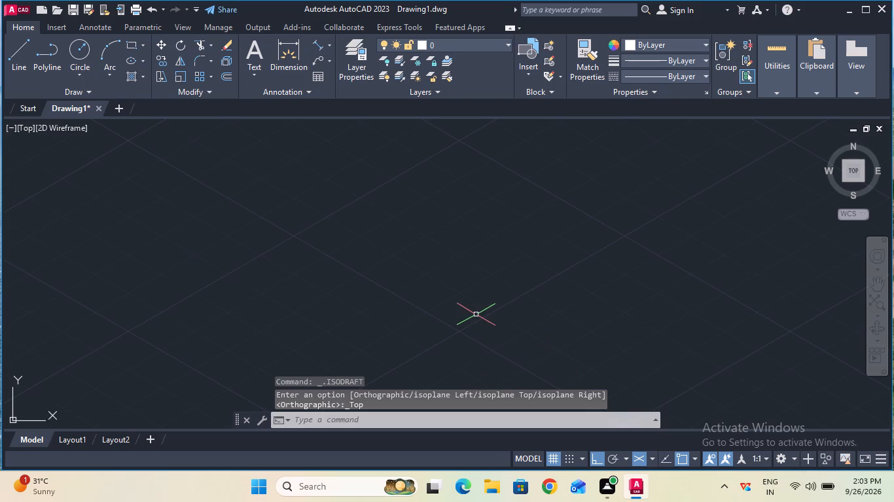
Draw a 90 mm line sloping down to the right along the isometric axis, followed by a 20 mm line up at 30°.
click(23, 62)
double_click(294, 236)
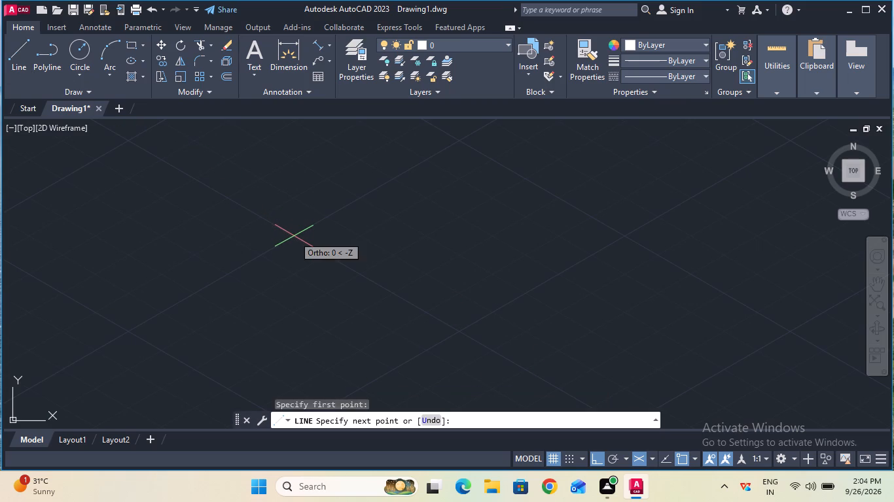
text(90)
key(Return)
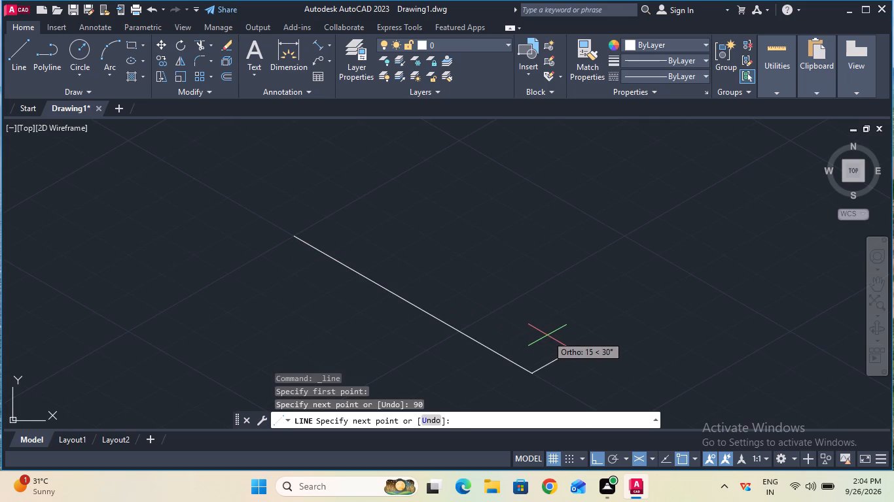
key(2)
key(0)
key(Return)
key(Escape)
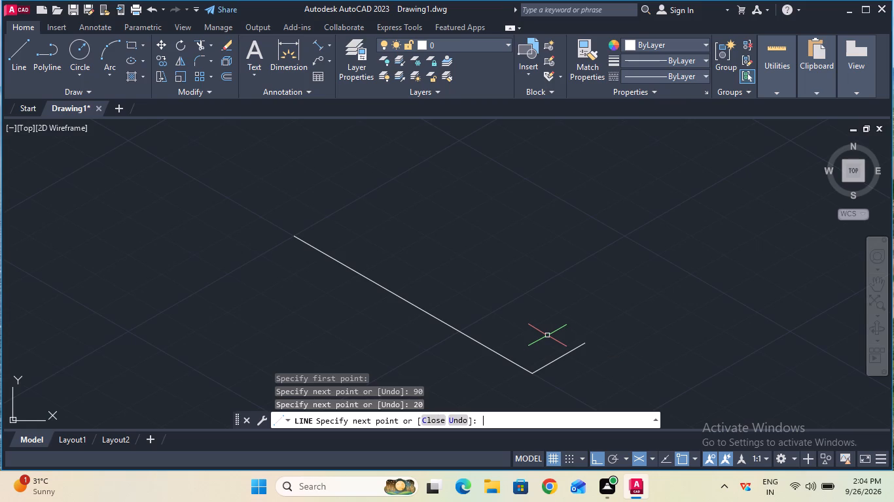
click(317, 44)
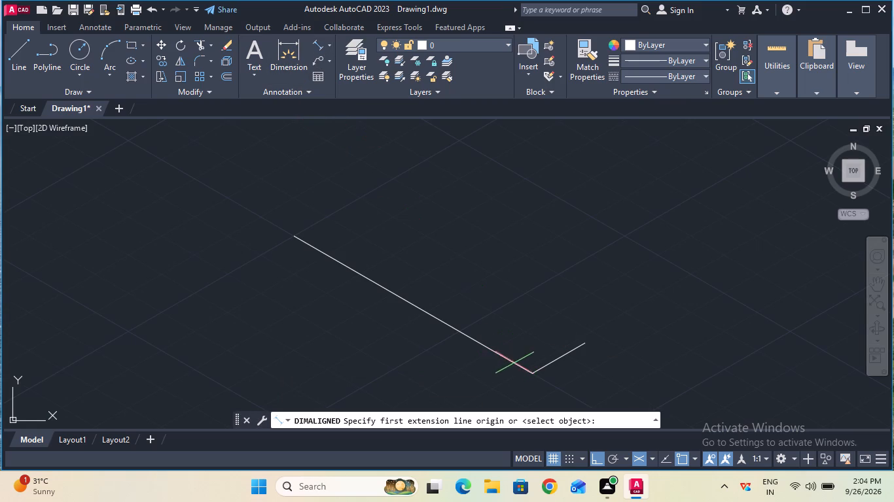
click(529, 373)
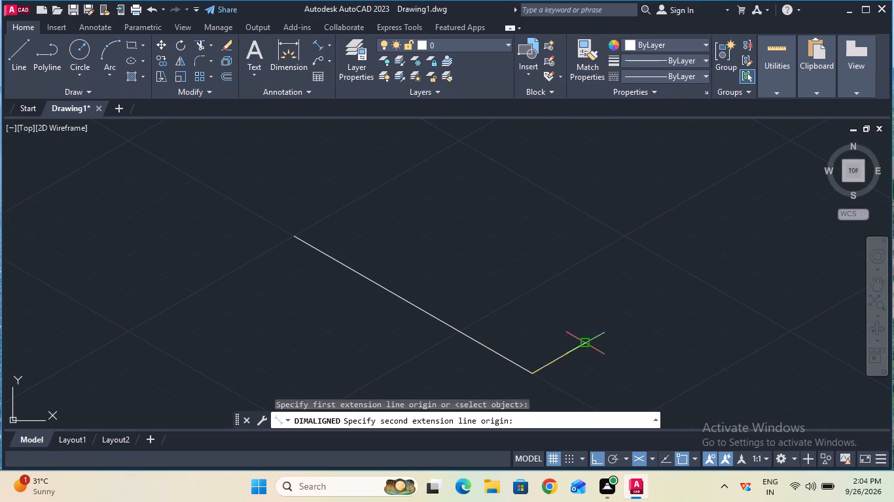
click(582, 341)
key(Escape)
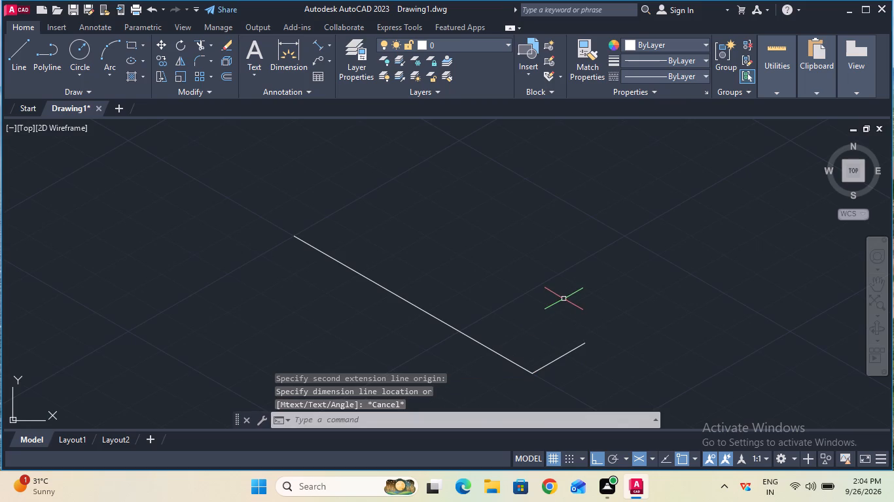
On the right isoplane, draw connected lines from the bottom corner: 60 mm up, 75 mm up at 30°, and 60 mm straight down.
ctrl+scroll(562, 300, down, 1)
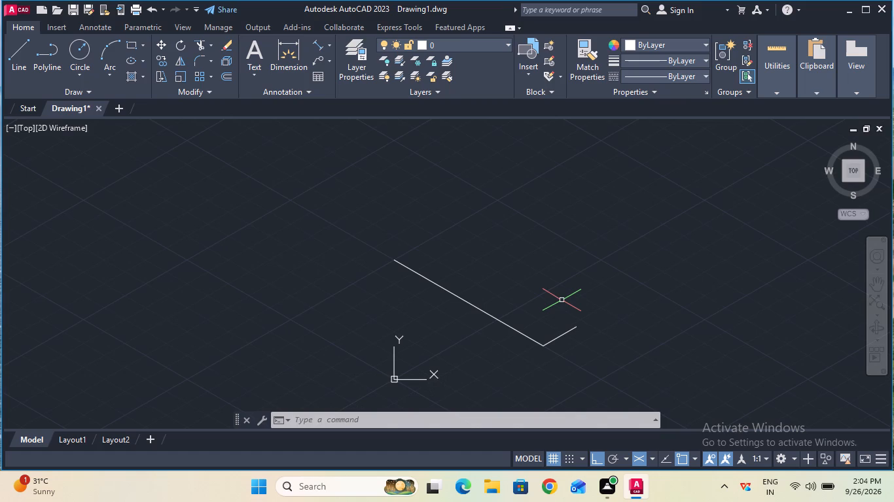
key(F5)
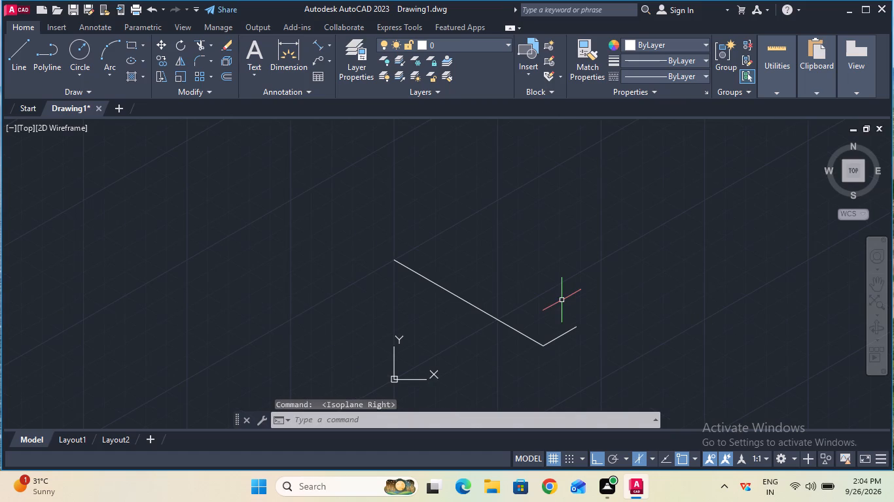
double_click(18, 50)
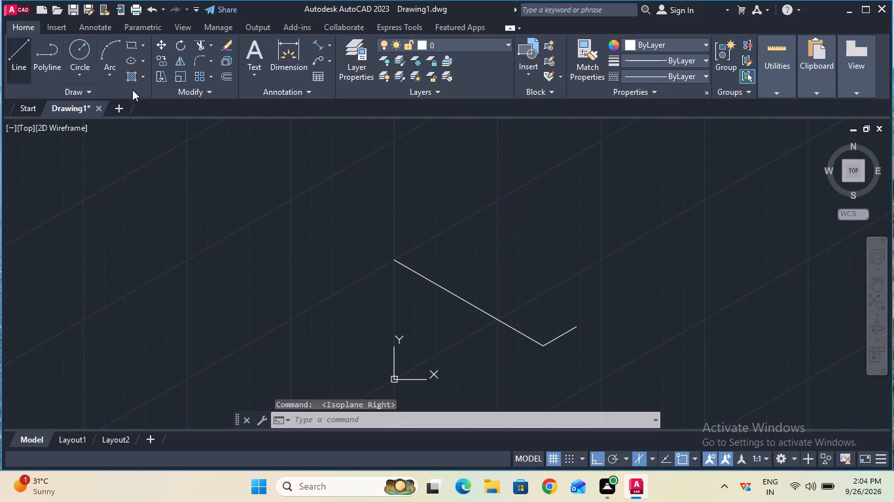
click(544, 344)
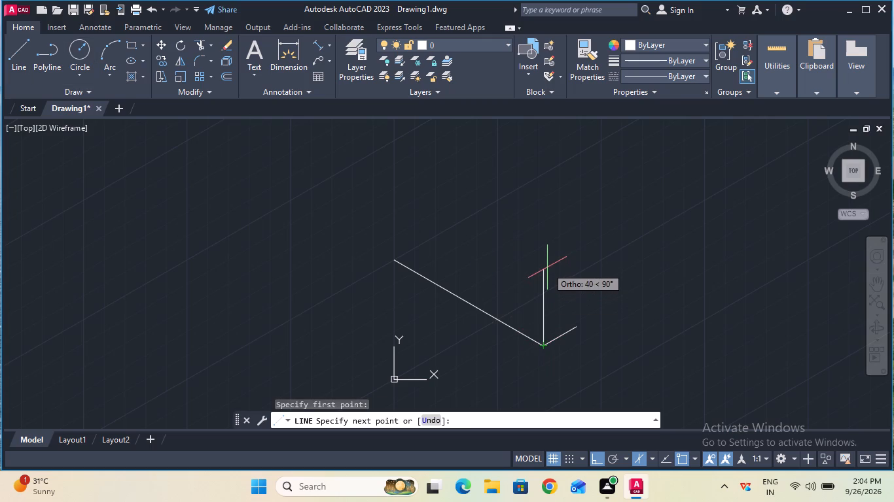
text(60)
key(Return)
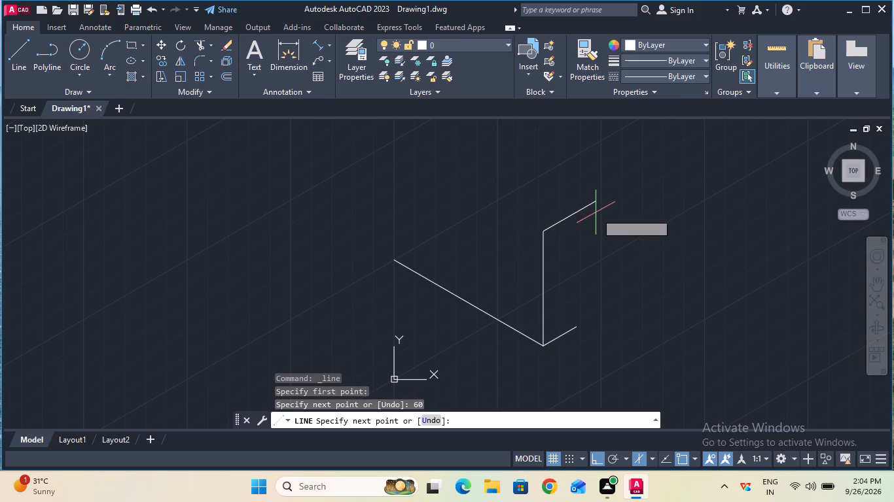
text(75)
key(Return)
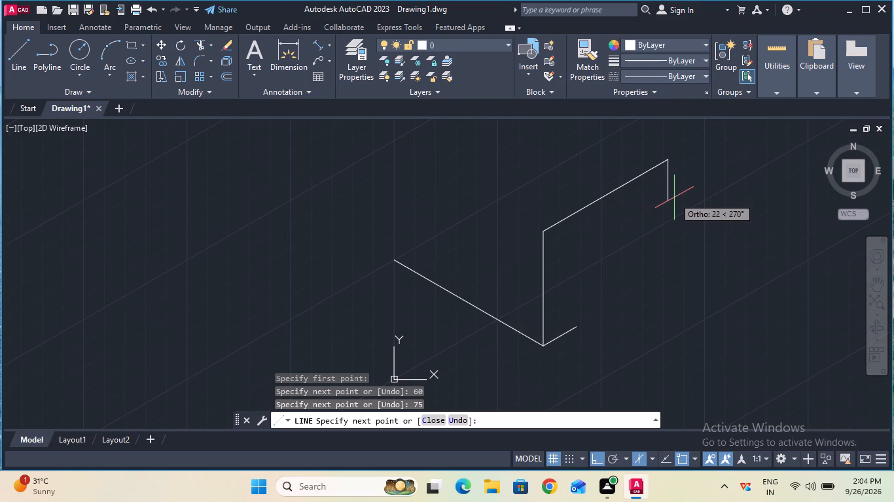
text(60)
key(Return)
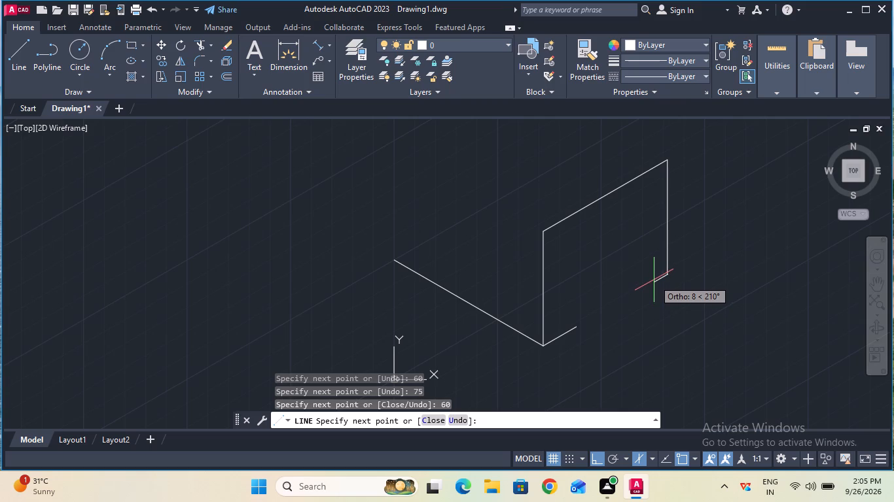
Continue the outline 20 mm at 210°, 40 mm up, 35 mm at 210°, and down to the end of the short bottom line.
key(2)
key(0)
key(Return)
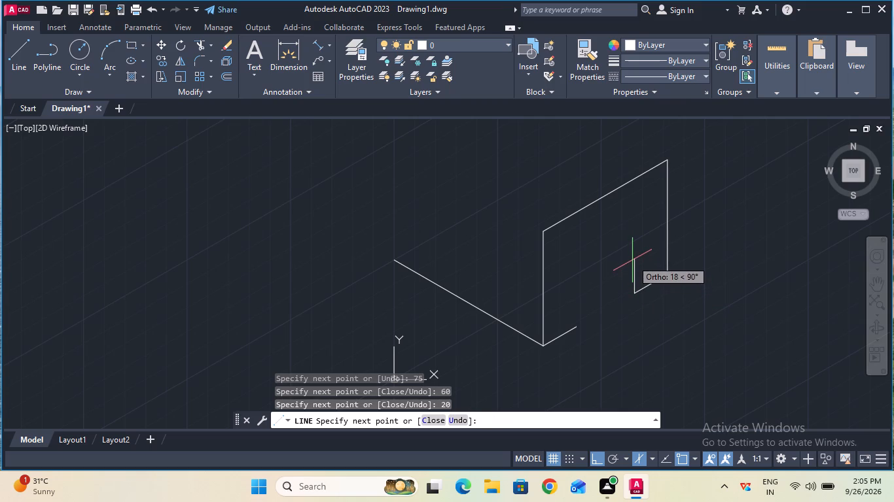
key(4)
key(0)
key(Return)
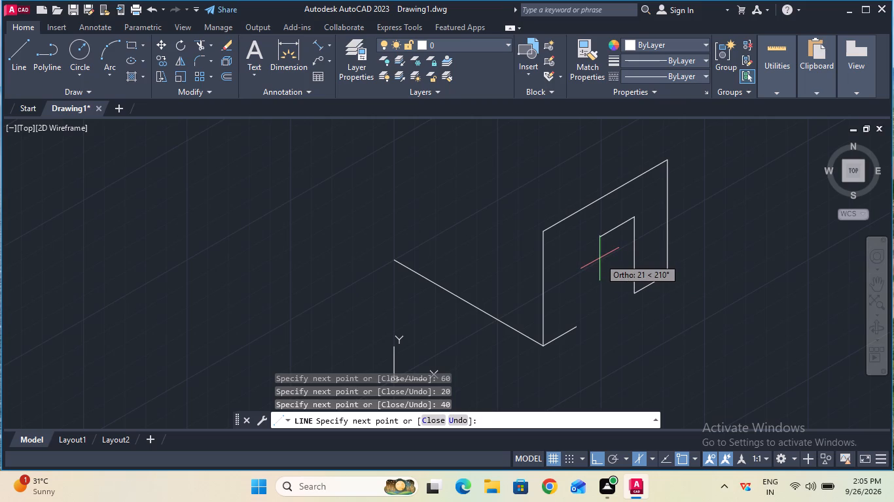
text(35)
key(Return)
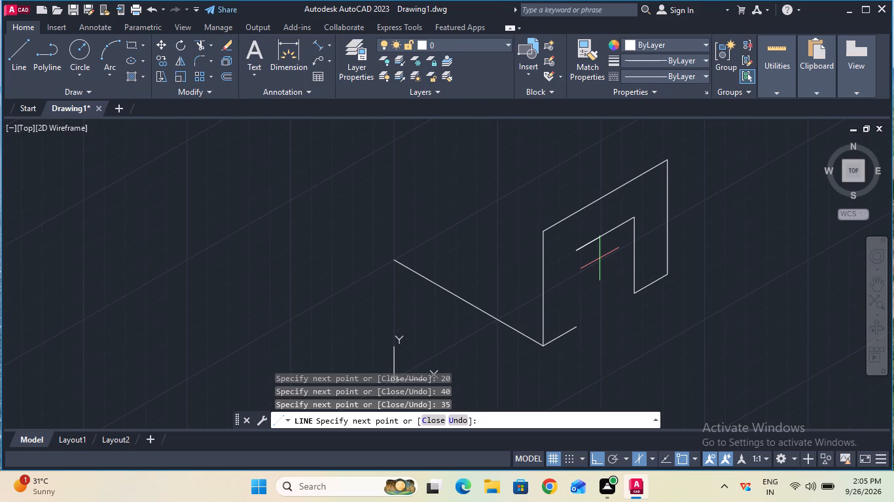
click(575, 326)
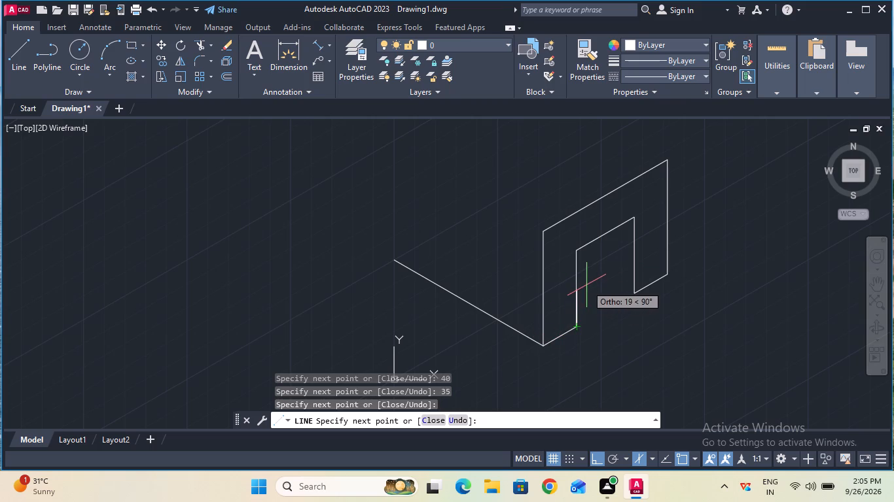
key(Escape)
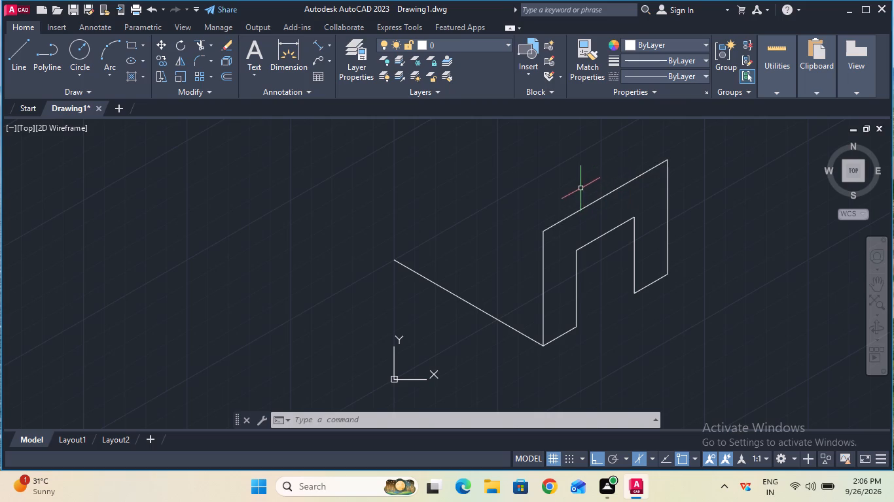
Start a line from the top corner of the 60 mm vertical edge that rises from the bottom corner.
ctrl+scroll(564, 178, down, 1)
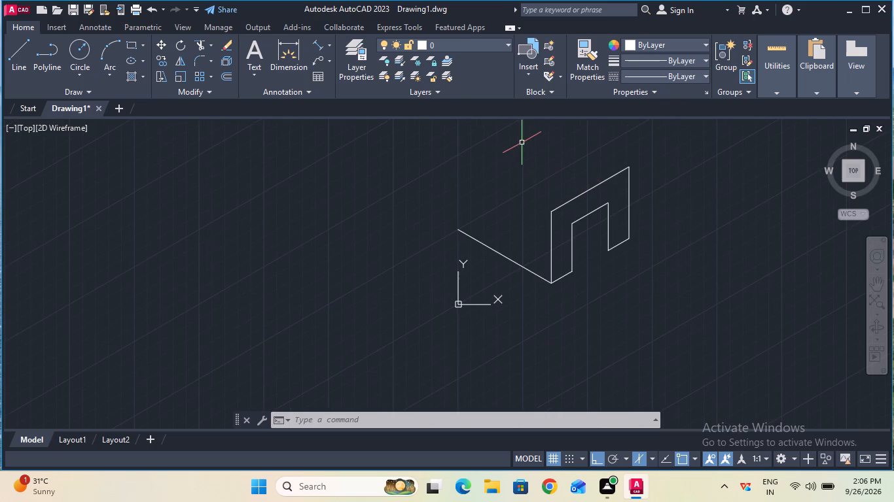
click(21, 56)
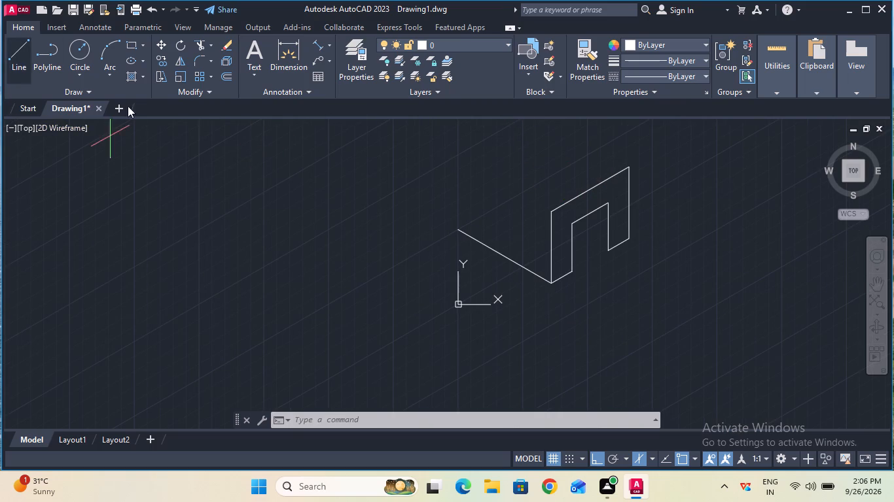
click(550, 210)
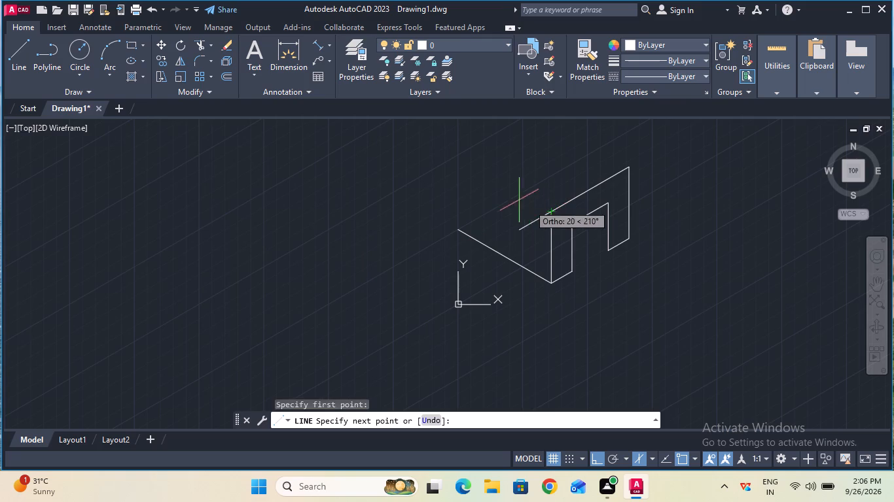
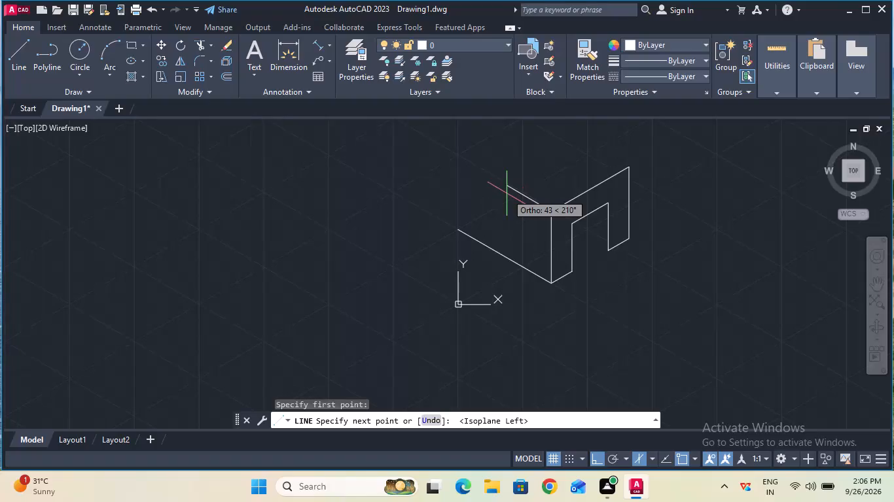
Draw the face's top edge 90 mm long, parallel to the sloping bottom edge, and close it straight down to that edge's far end.
text(90)
key(Return)
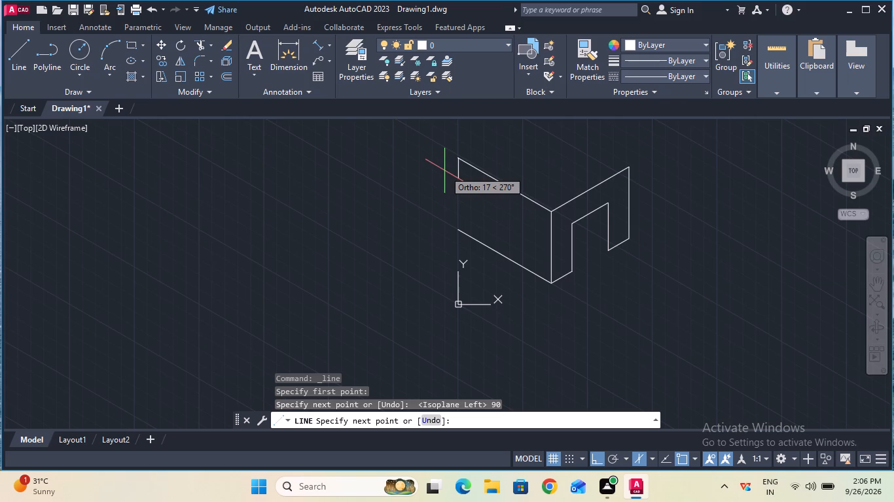
click(459, 228)
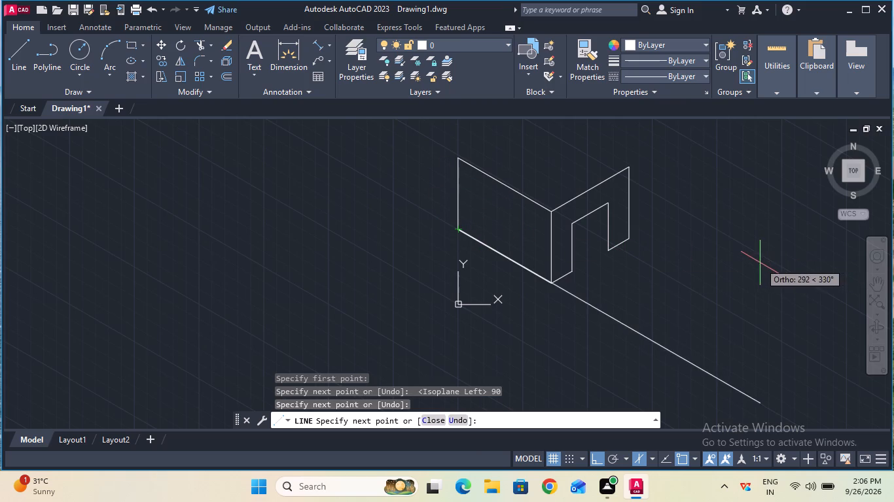
key(Escape)
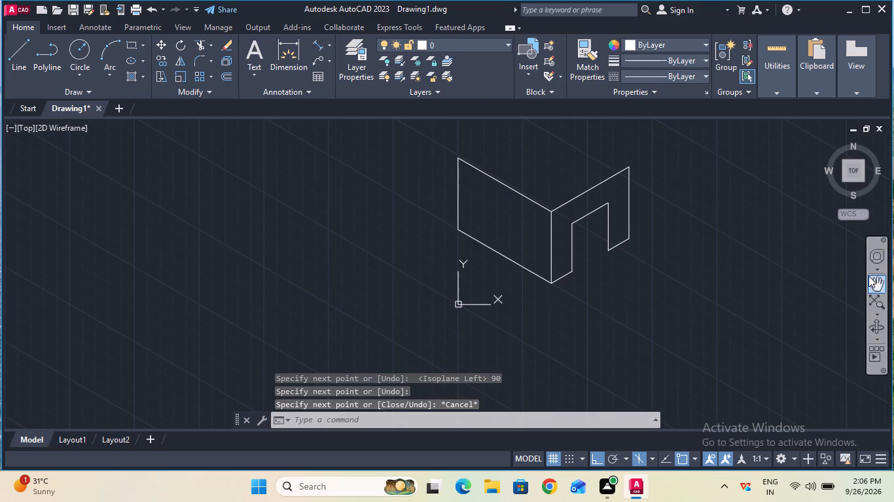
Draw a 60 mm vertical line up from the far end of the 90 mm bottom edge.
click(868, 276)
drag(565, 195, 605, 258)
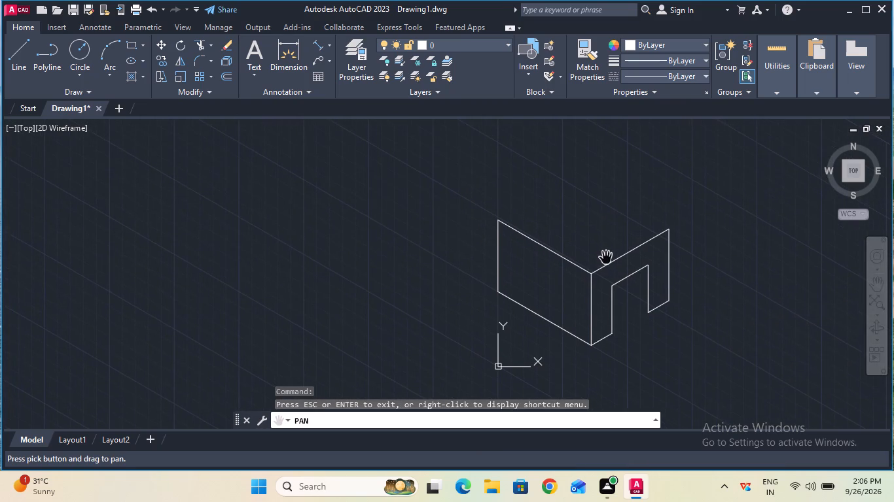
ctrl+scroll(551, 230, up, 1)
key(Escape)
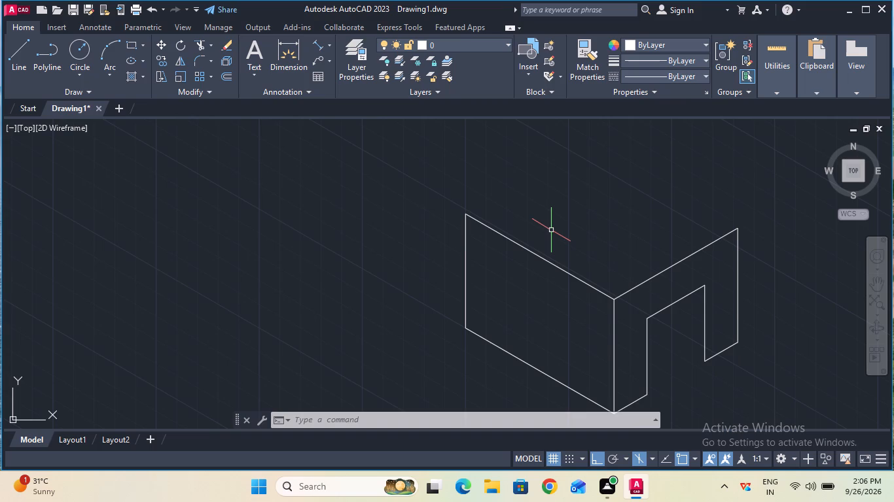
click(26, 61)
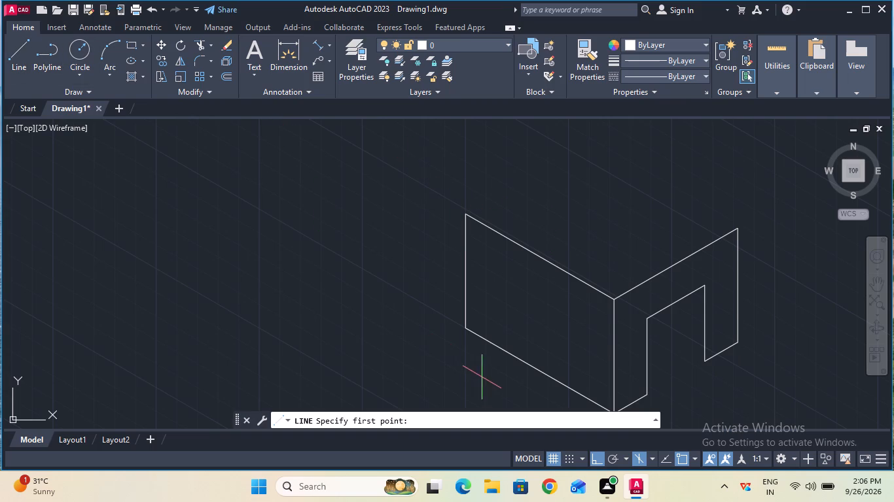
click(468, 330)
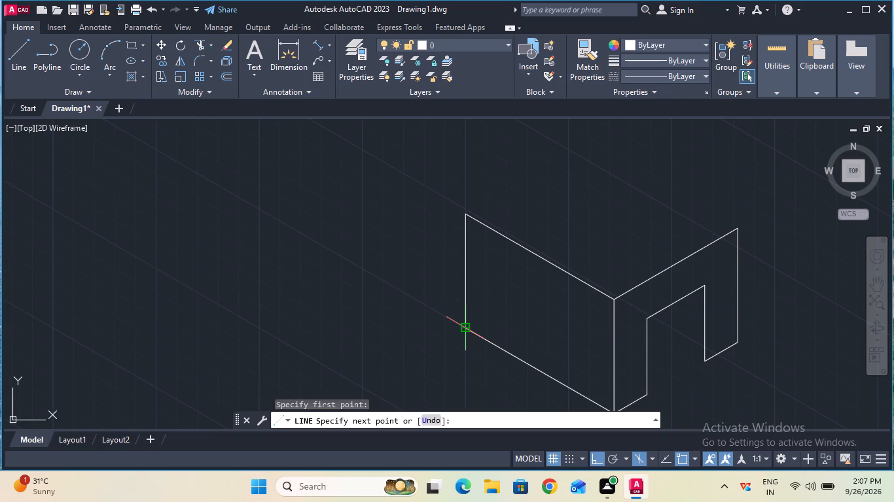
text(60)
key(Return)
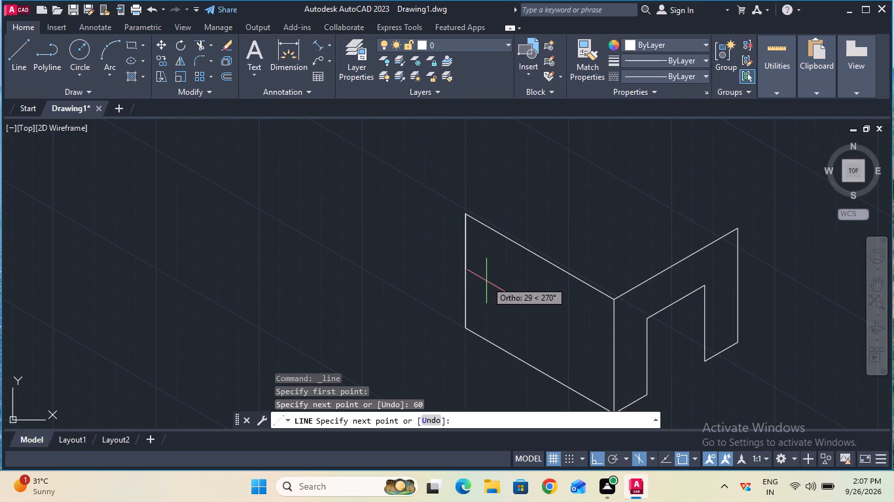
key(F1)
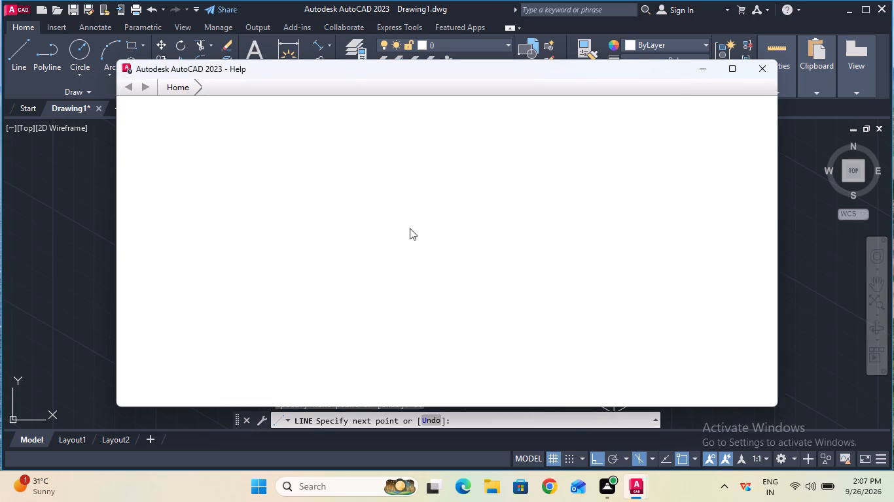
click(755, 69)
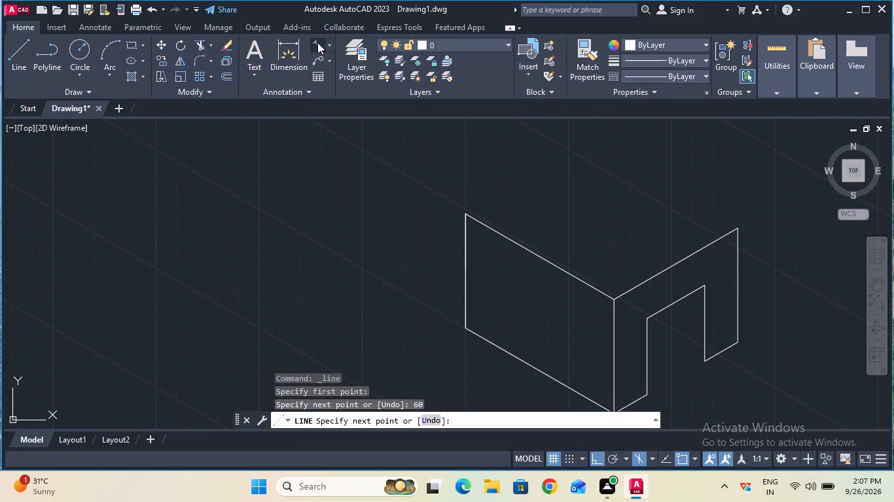
Measure the height of the long side face's far vertical edge with an aligned dimension, without placing it.
click(316, 41)
click(464, 330)
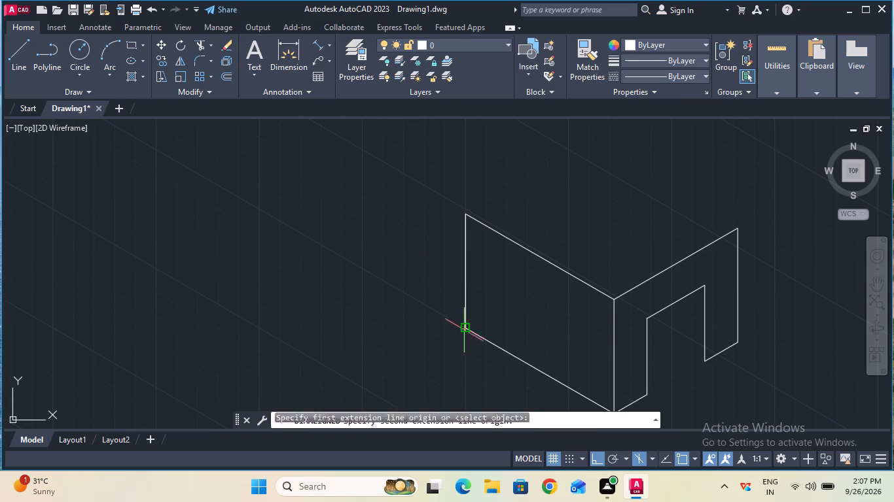
click(463, 272)
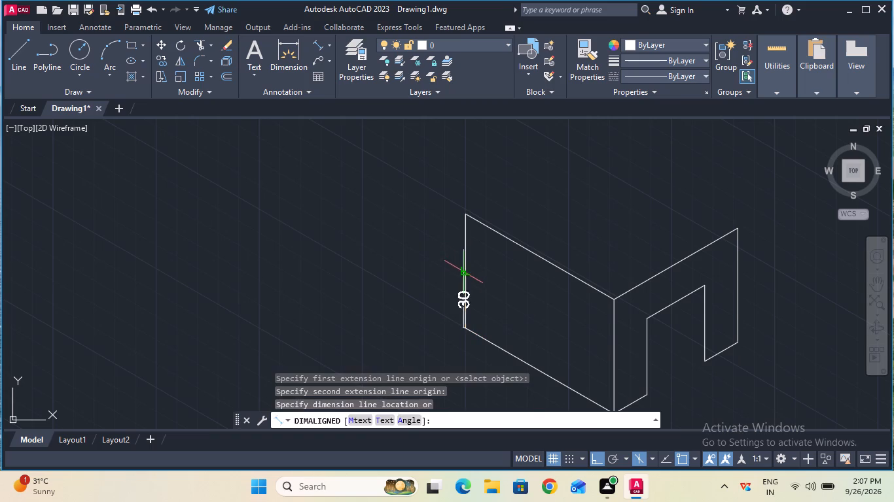
key(Escape)
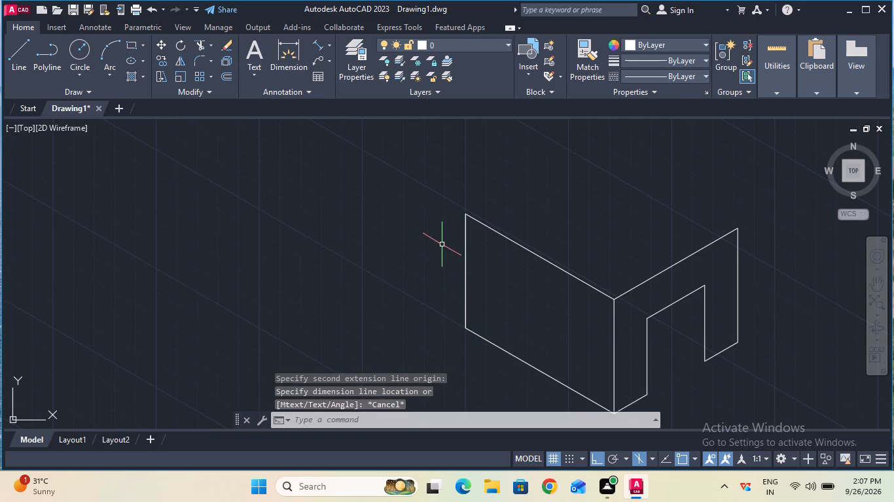
click(317, 49)
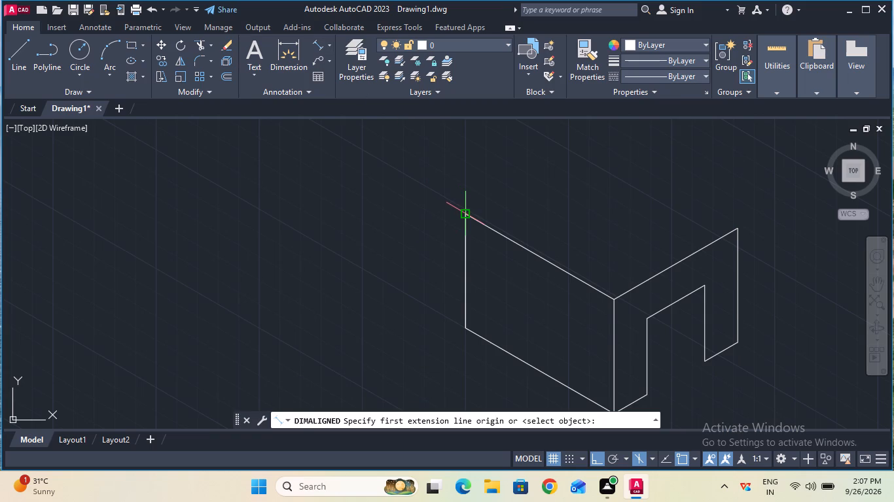
click(469, 215)
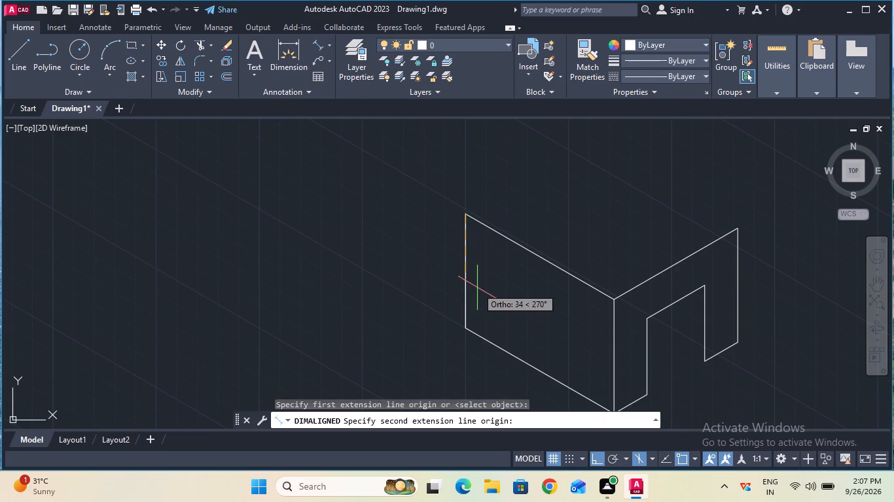
click(462, 330)
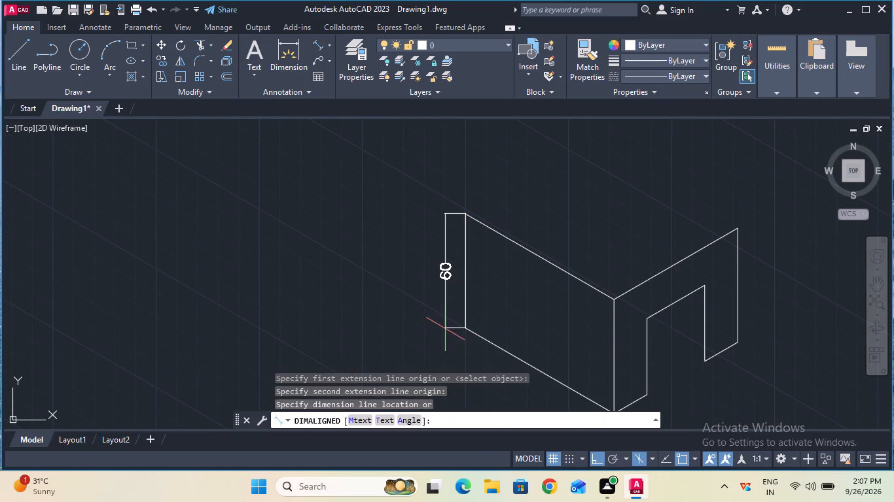
key(Escape)
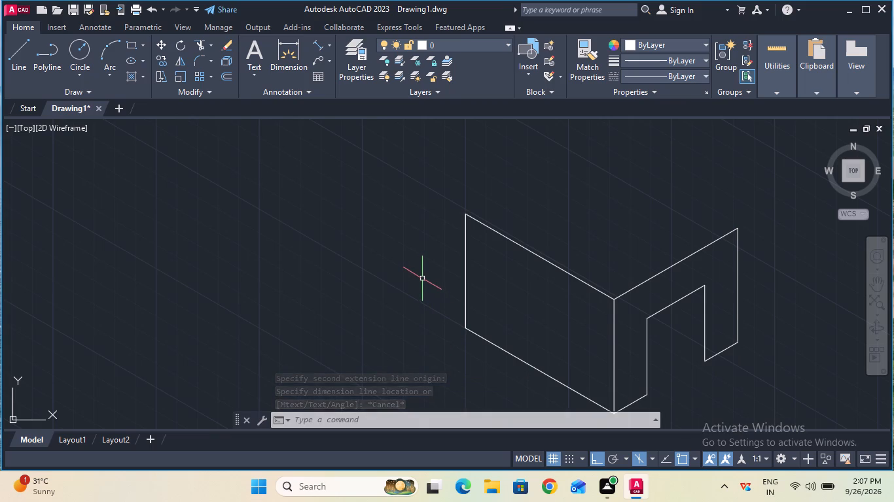
Switch to the top isoplane and erase one of the overlapping lines on the side face's far vertical edge.
key(F5)
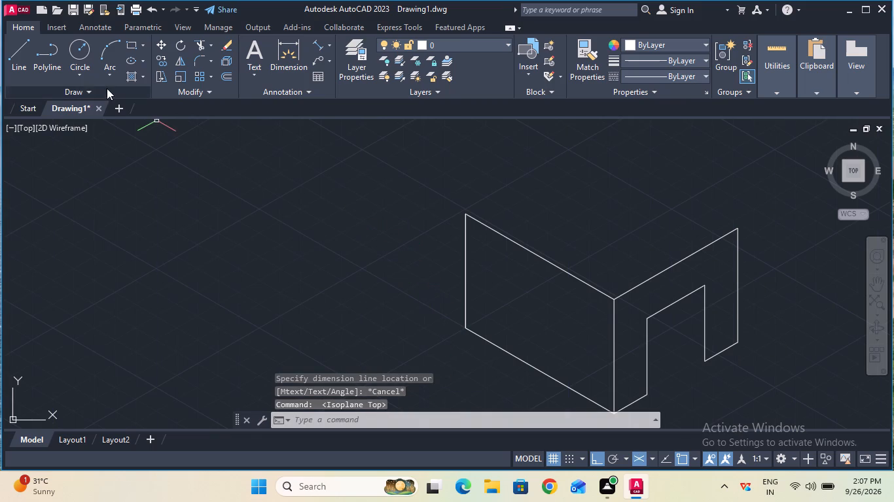
click(223, 46)
click(466, 282)
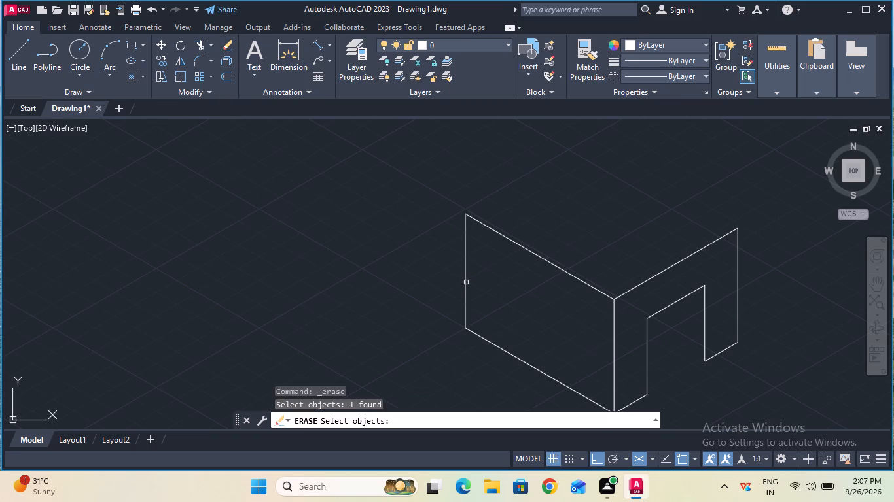
key(Return)
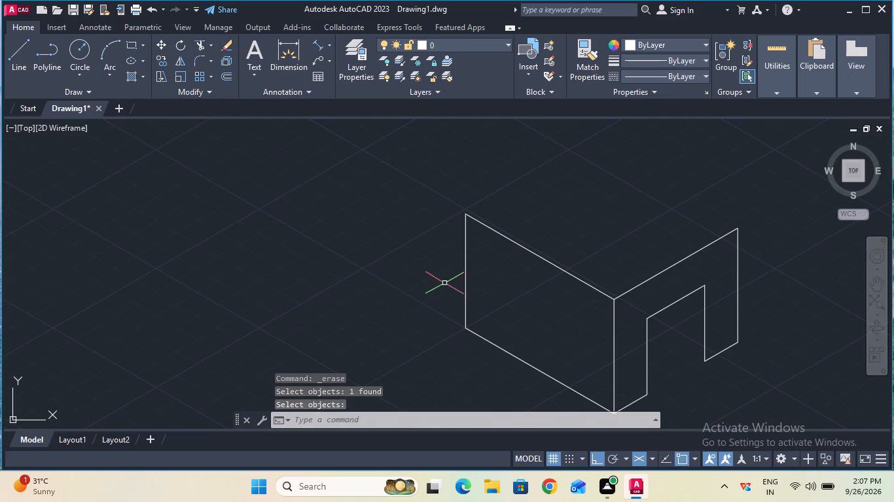
From the side face's far top corner, draw connected 15 mm lines at 210°, 330° and 30° back to the top edge.
click(20, 63)
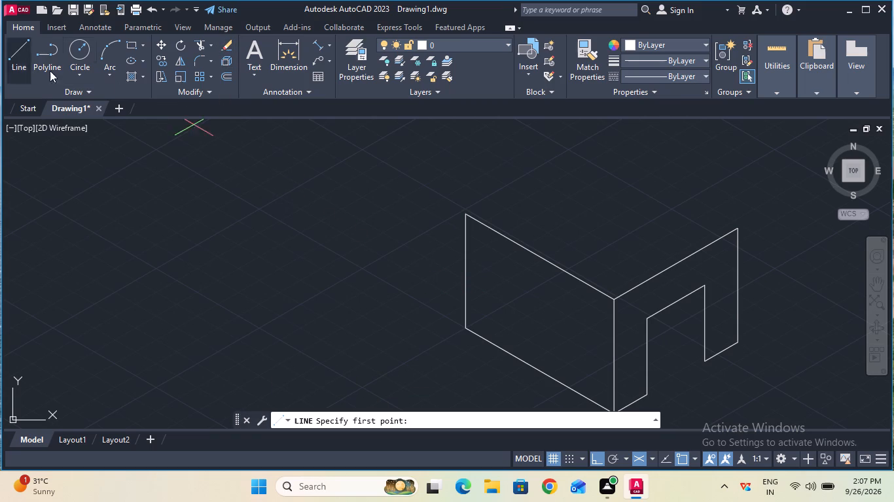
click(469, 216)
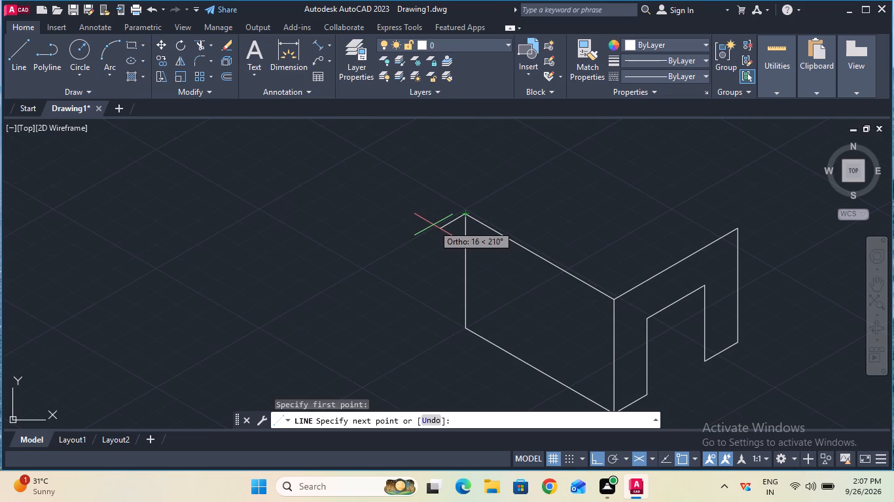
key(1)
key(5)
key(Return)
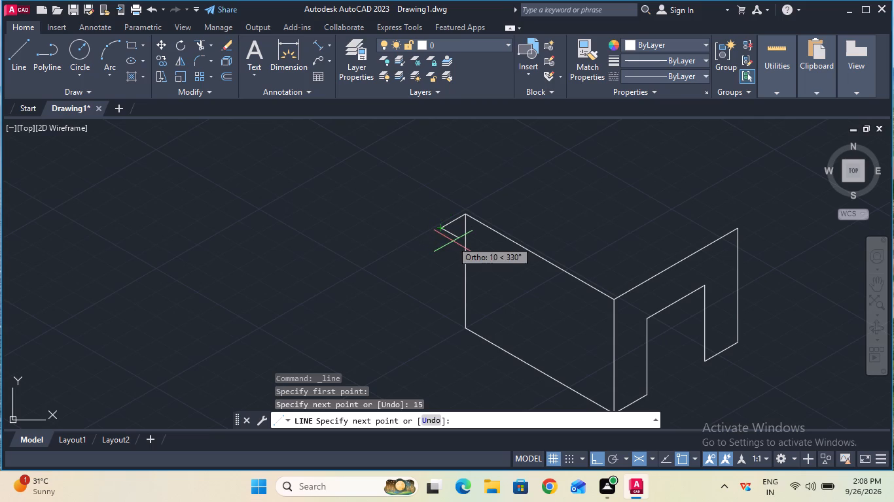
text(15)
key(Return)
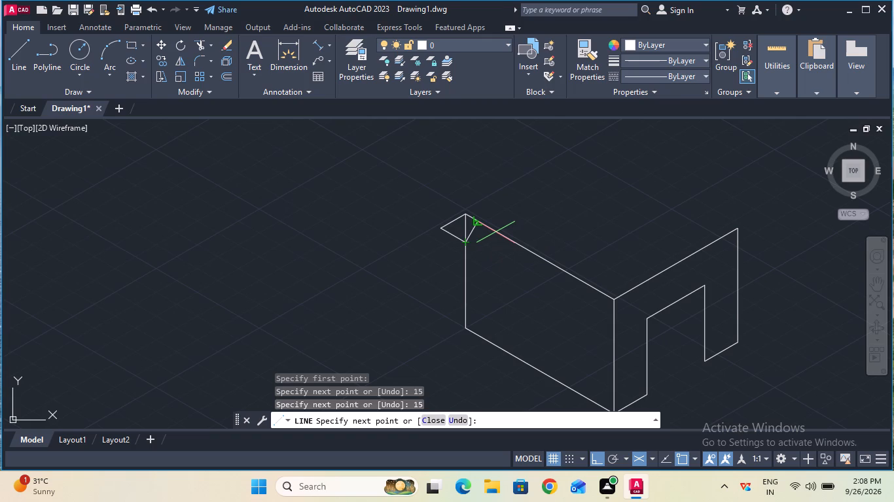
text(15)
key(Return)
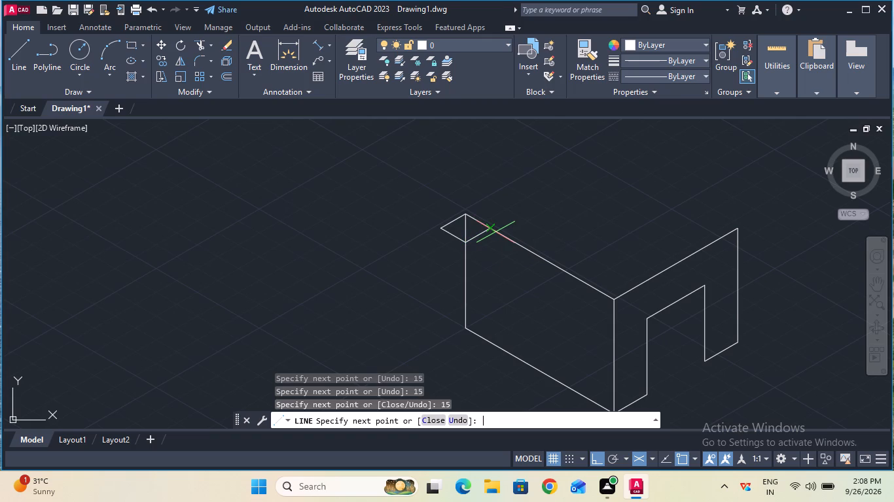
key(Escape)
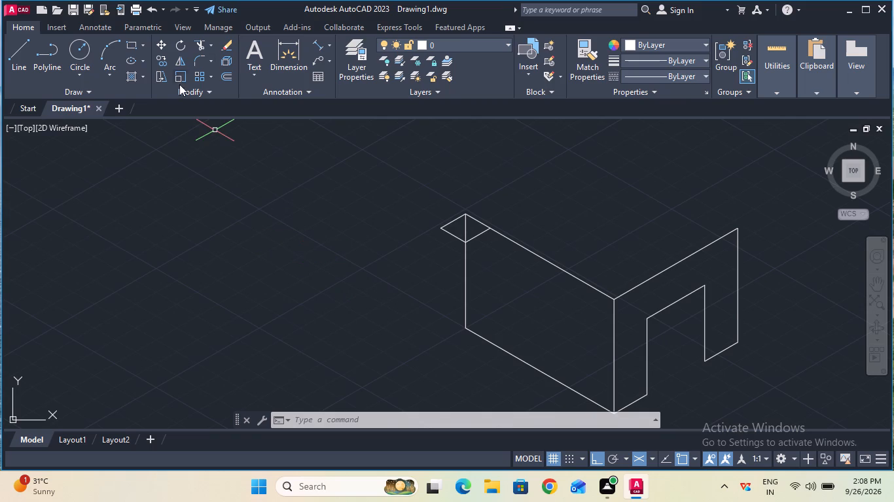
Trim the piece of the vertical edge that crosses the small 15 mm rhombus.
click(194, 47)
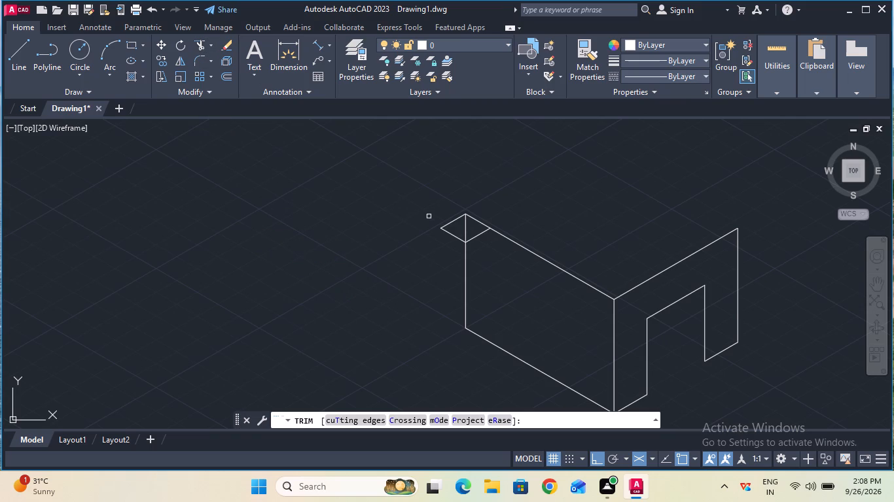
click(466, 228)
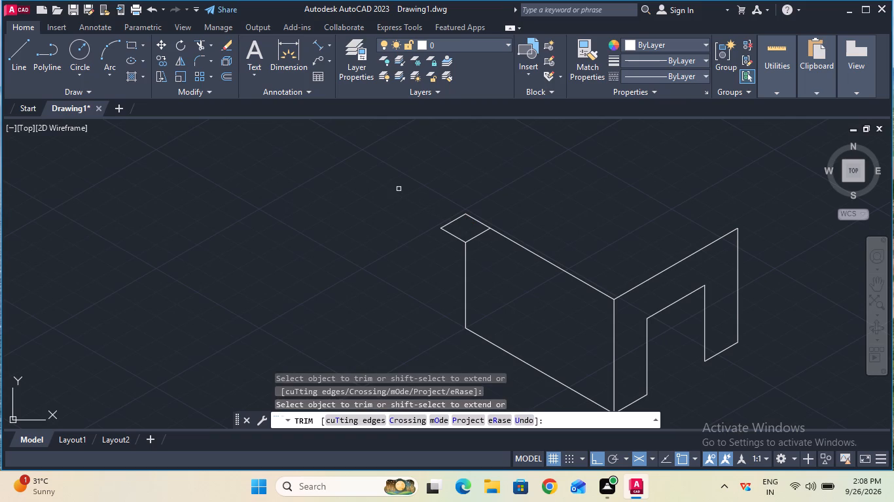
key(Escape)
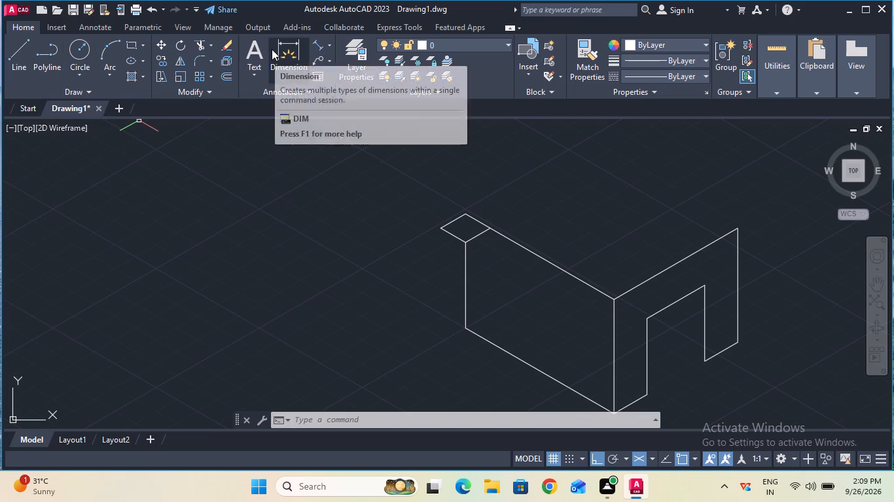
Turn off Ortho and draw a slanted line from the rhombus's outer corner to the bottom end of the far vertical edge.
key(F8)
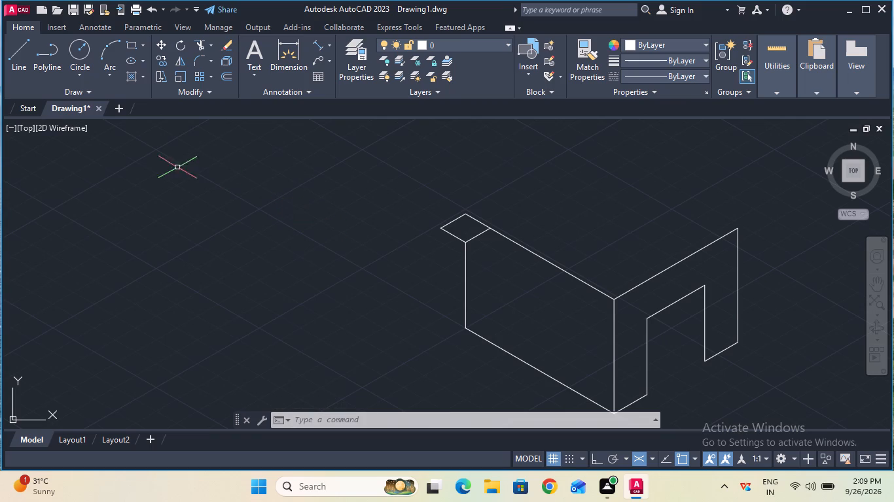
click(12, 65)
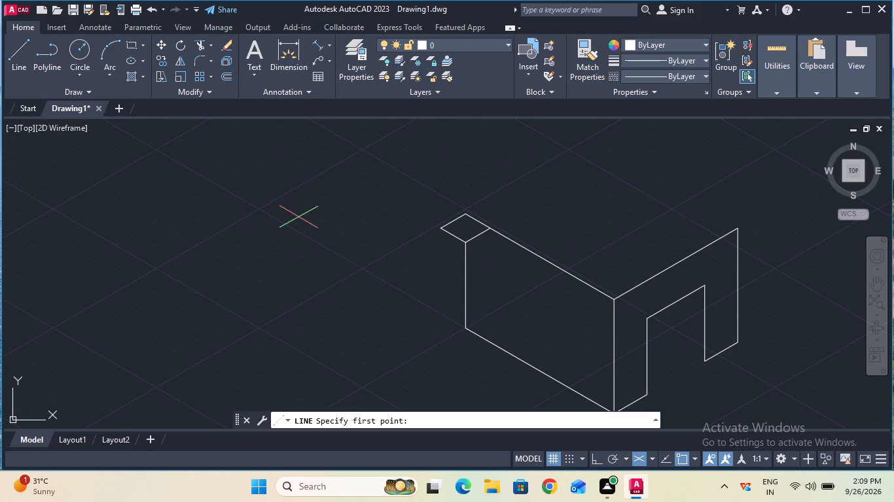
click(440, 232)
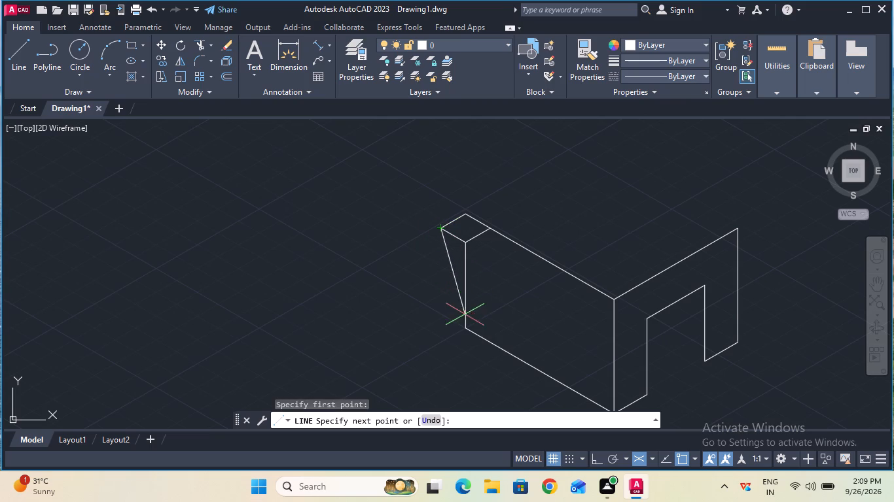
click(463, 329)
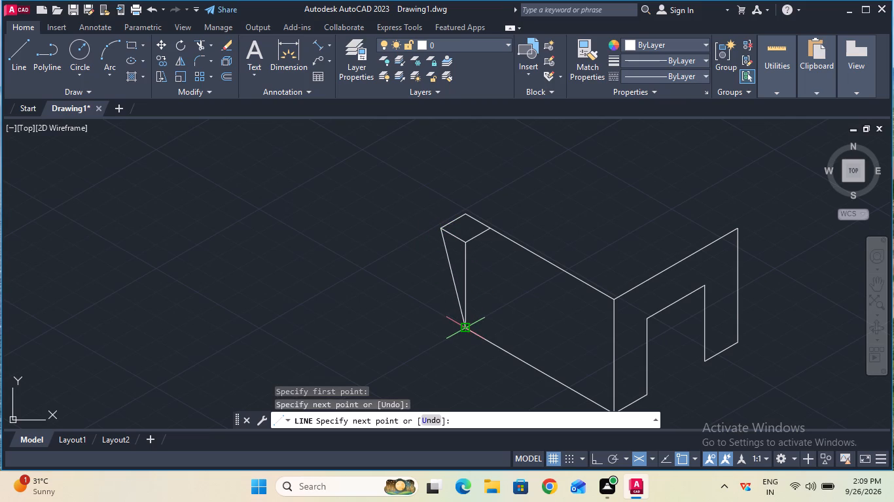
With Ortho on and the right isoplane active, draw a 60 mm vertical line down from the rhombus's corner on the long top edge.
key(Escape)
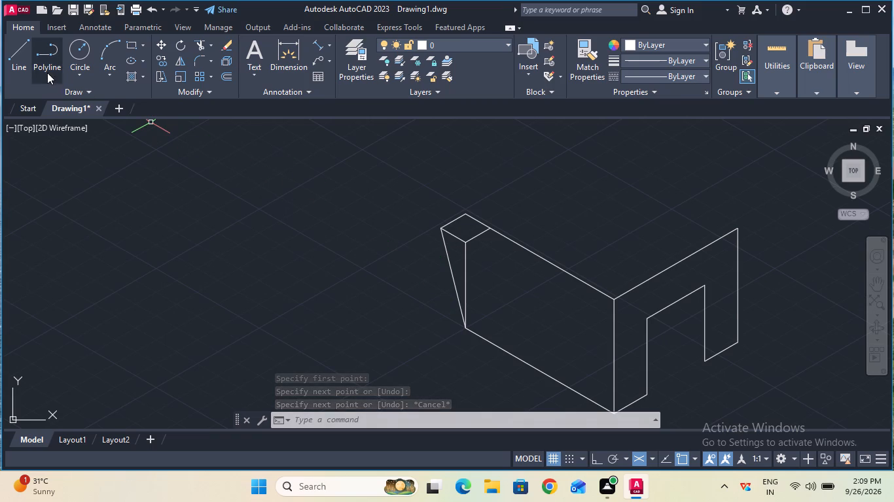
click(21, 61)
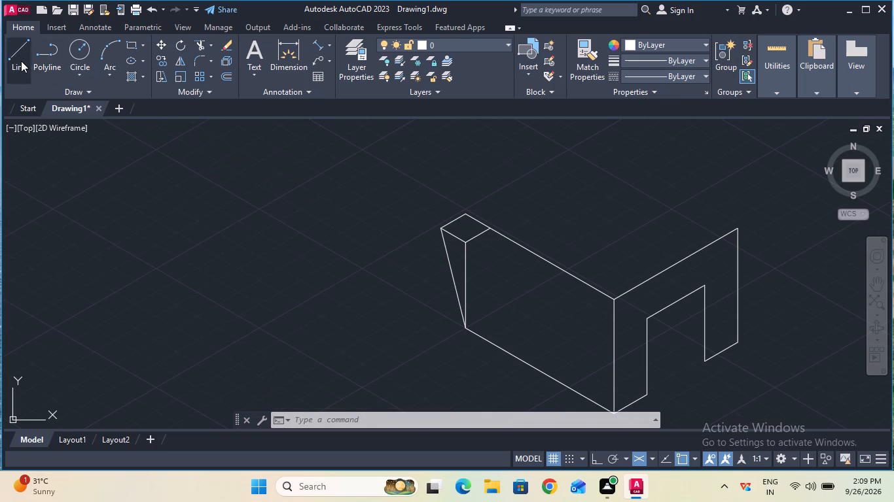
click(486, 230)
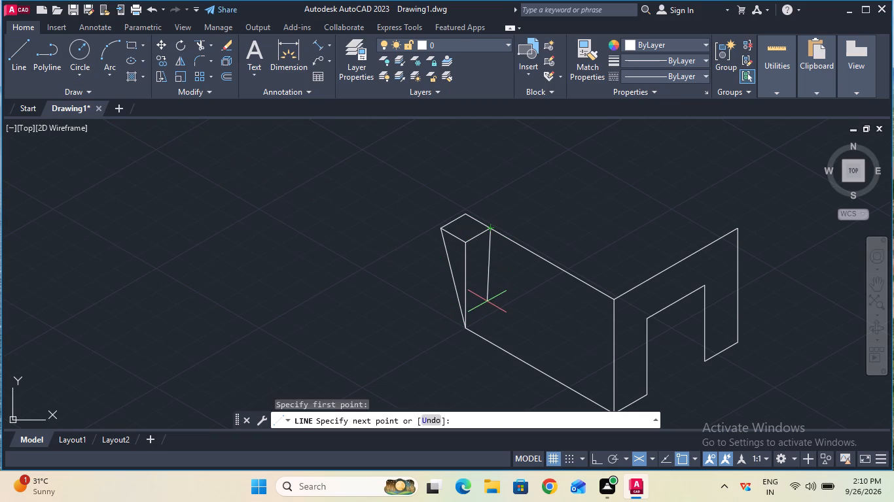
key(F8)
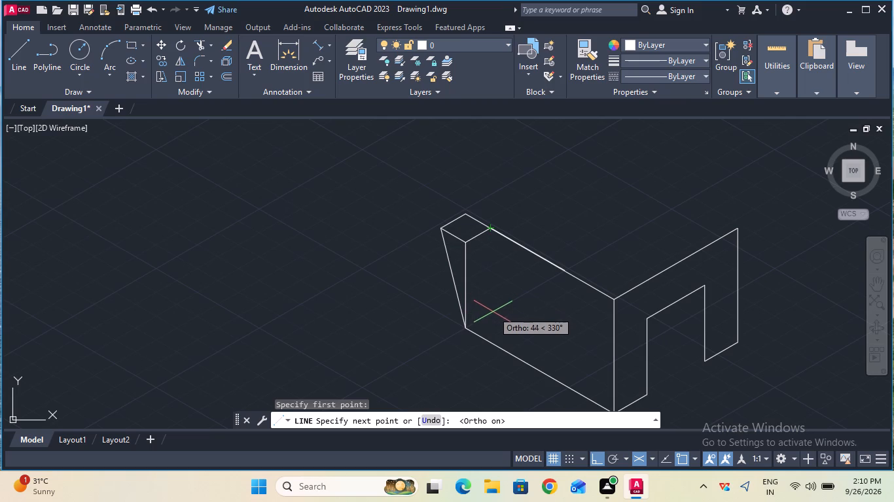
key(F5)
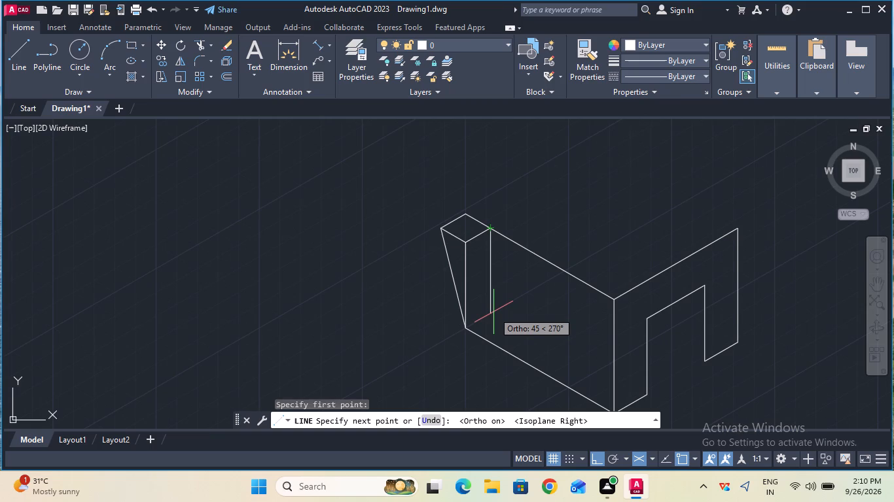
text(60)
key(Return)
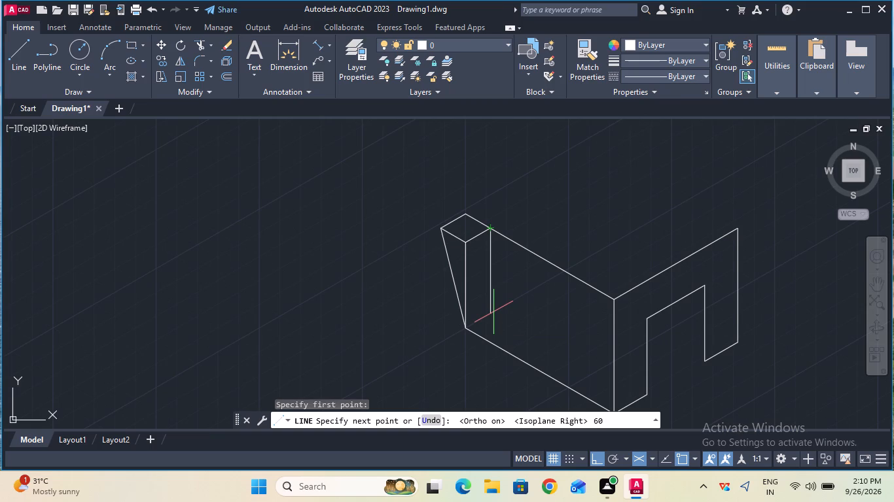
key(Escape)
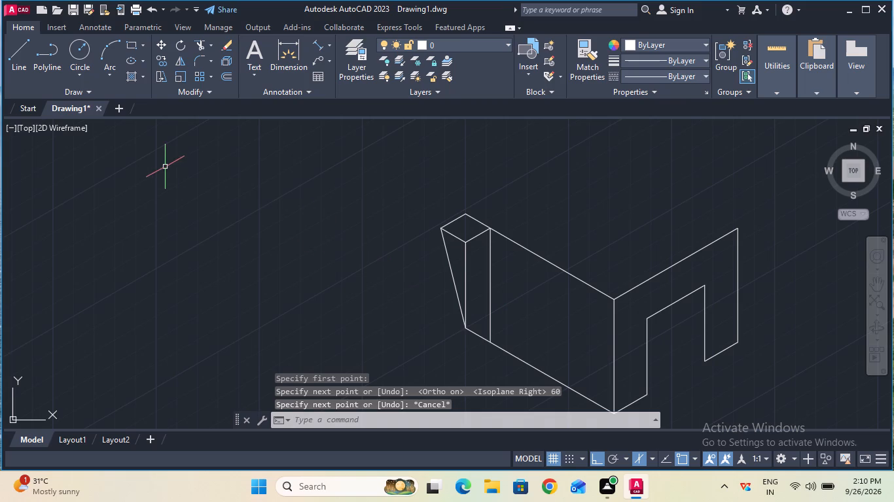
Turn off Ortho and draw a slanted line from the rhombus's front corner to the bottom end of the 60 mm vertical line.
click(17, 75)
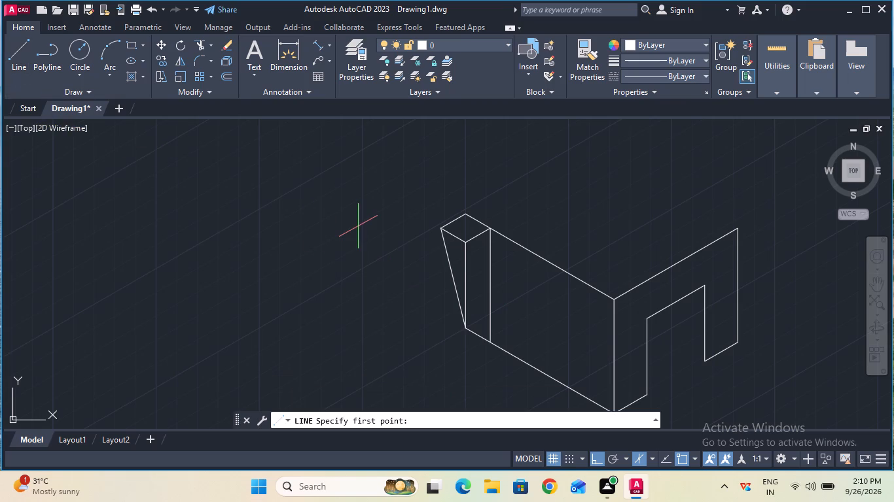
key(F8)
click(467, 243)
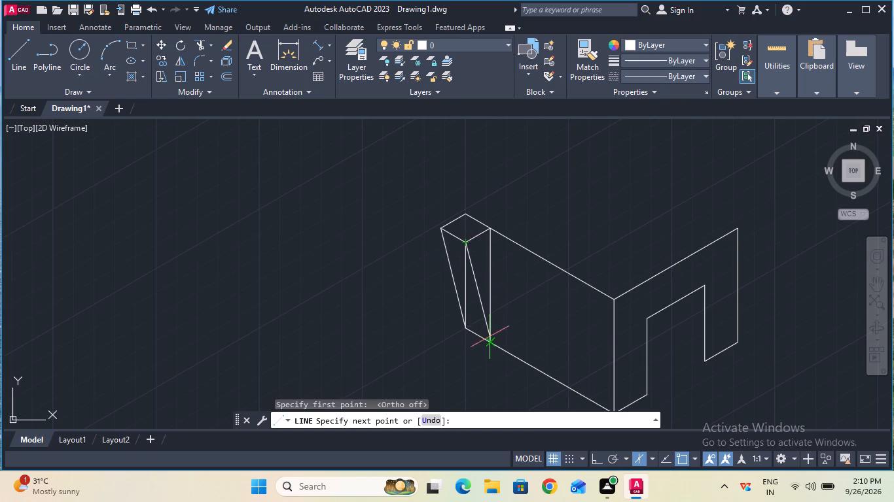
click(489, 344)
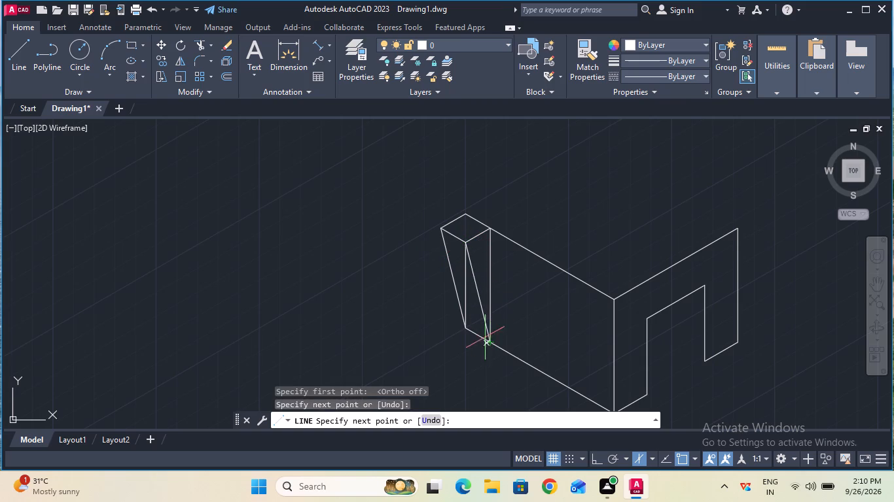
key(Escape)
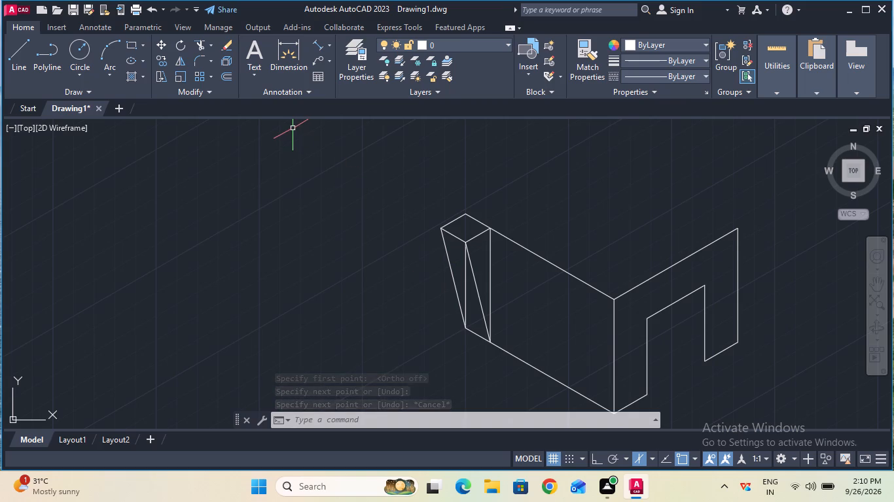
Trim away the vertical line running down from the rhombus's front corner between the two slanted rib edges.
click(200, 48)
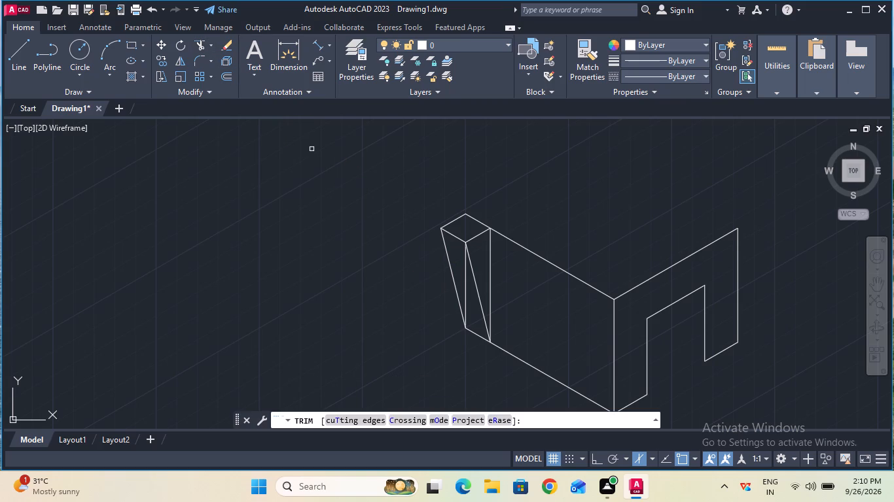
click(465, 268)
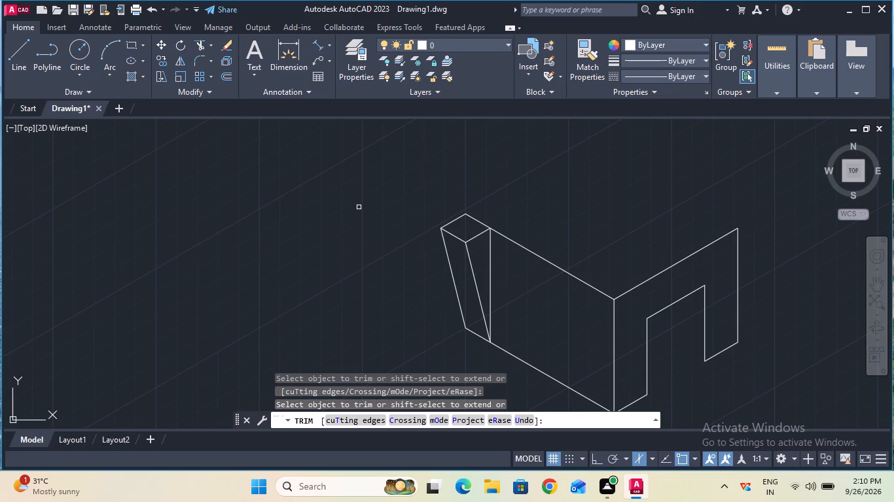
key(Escape)
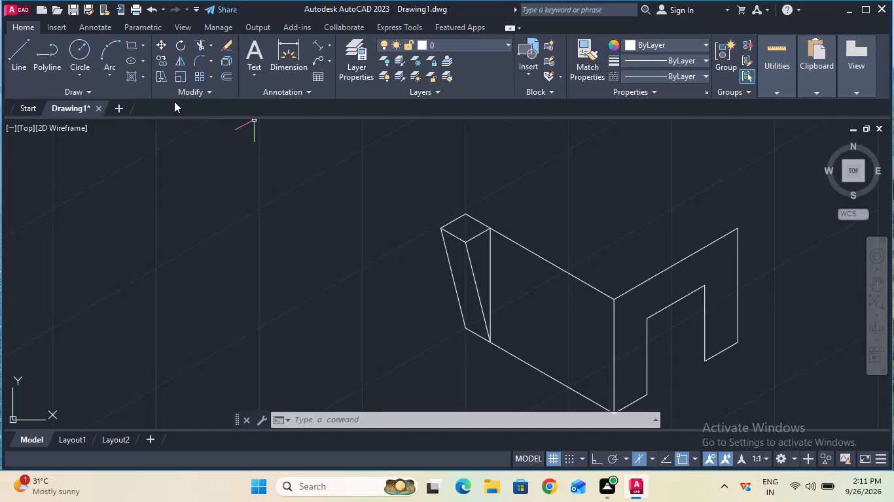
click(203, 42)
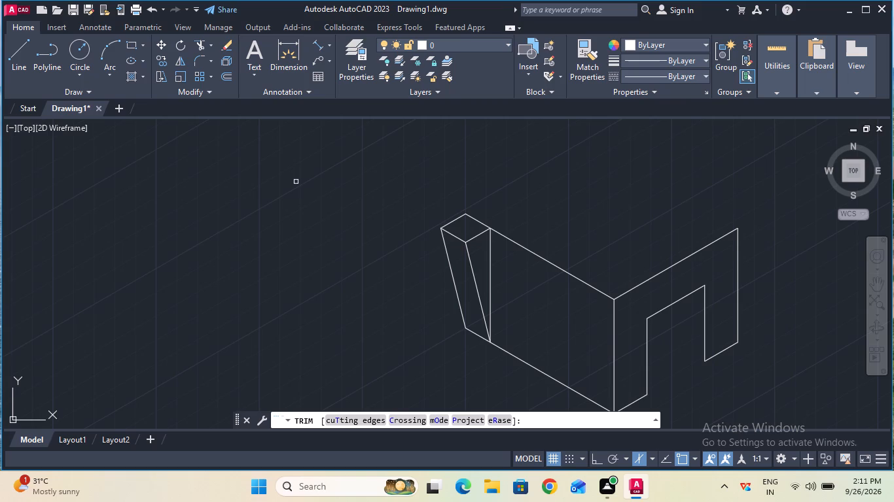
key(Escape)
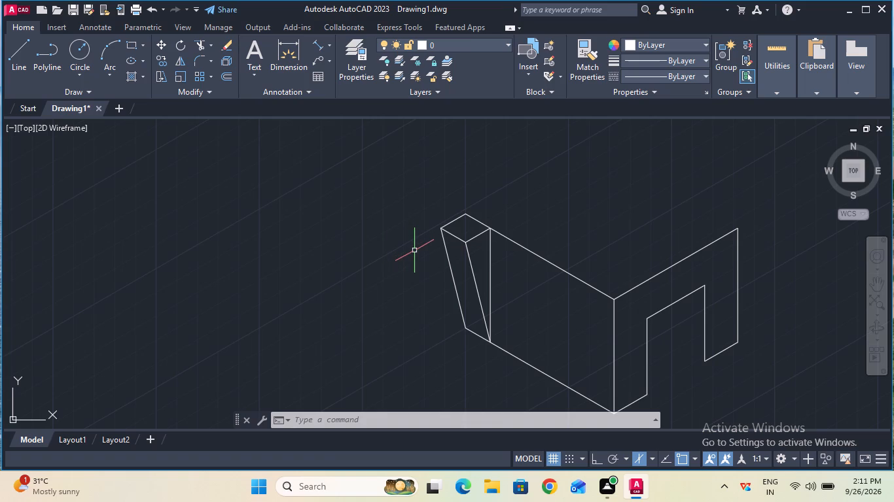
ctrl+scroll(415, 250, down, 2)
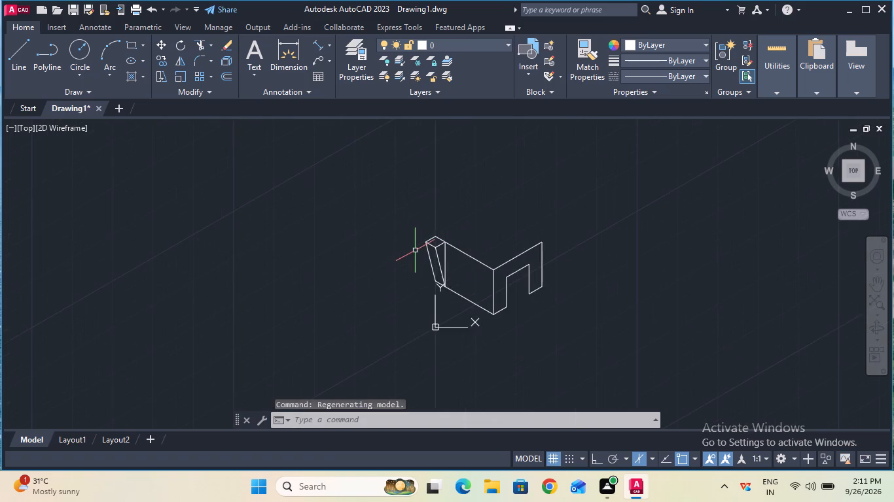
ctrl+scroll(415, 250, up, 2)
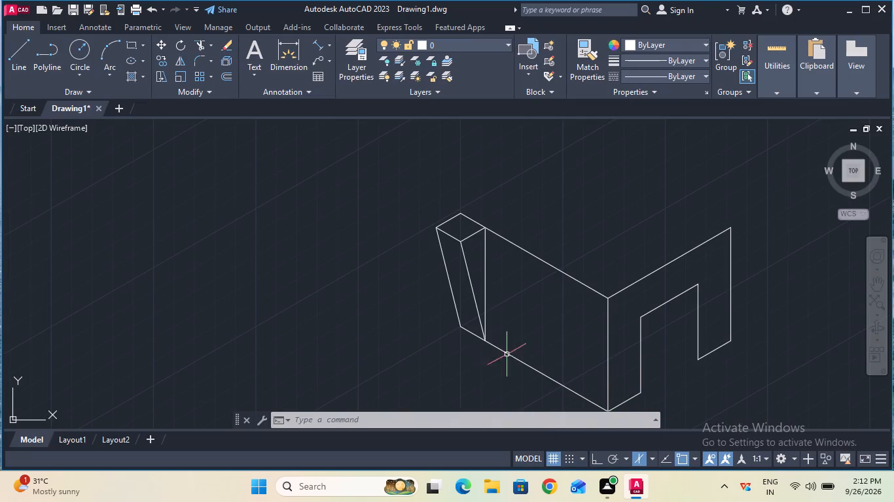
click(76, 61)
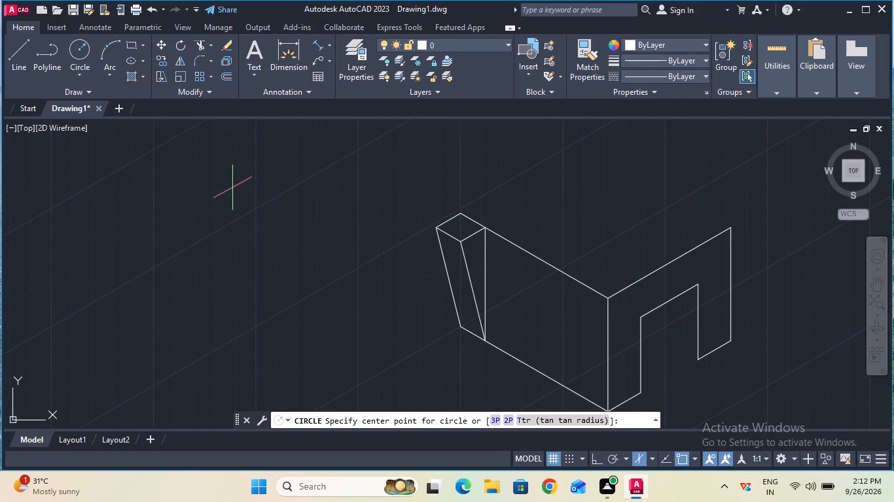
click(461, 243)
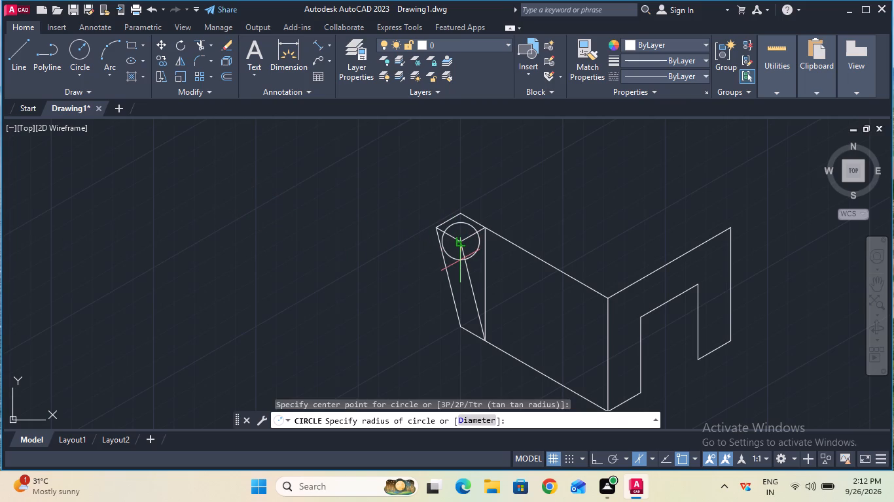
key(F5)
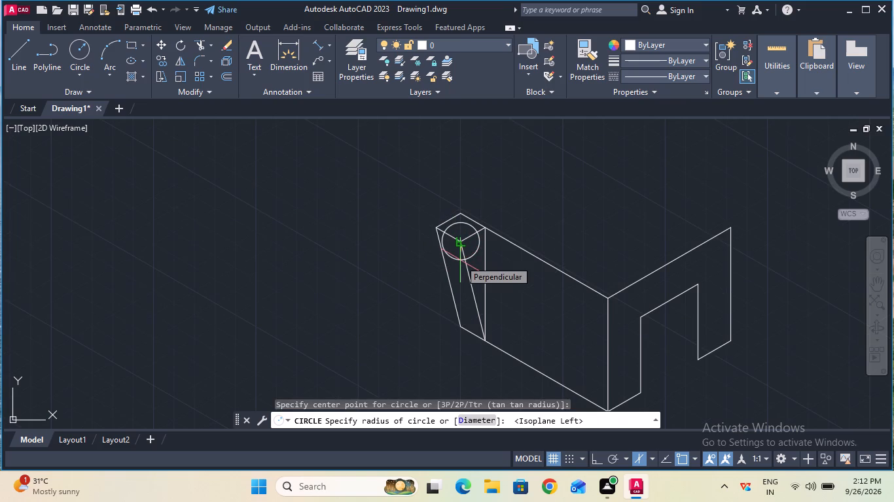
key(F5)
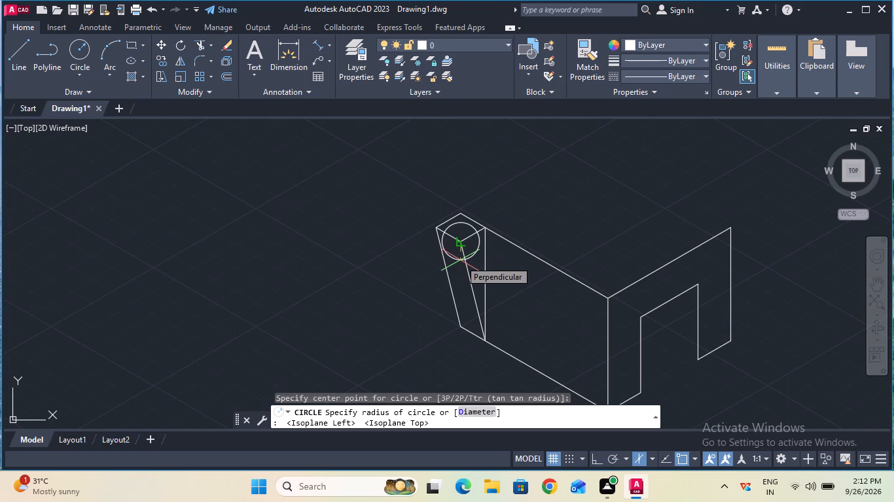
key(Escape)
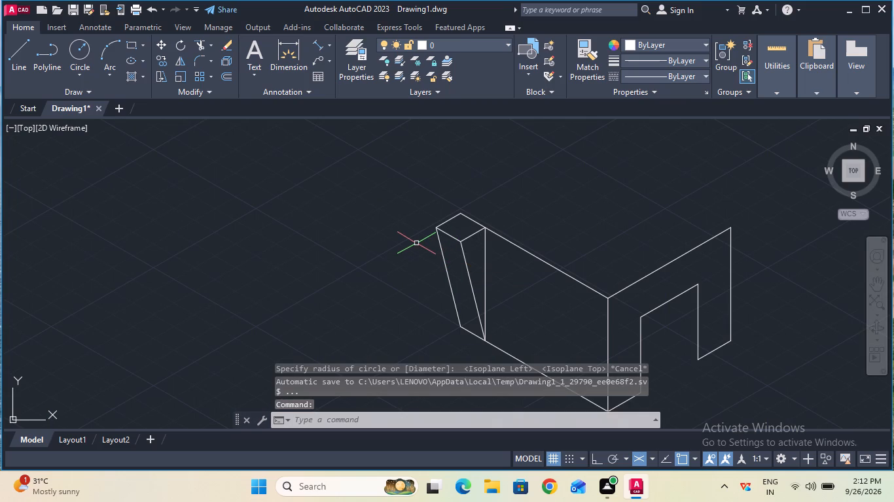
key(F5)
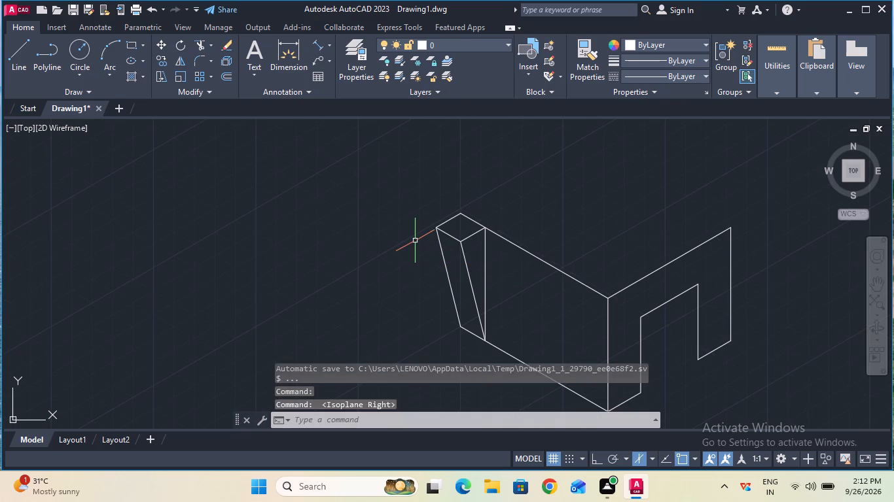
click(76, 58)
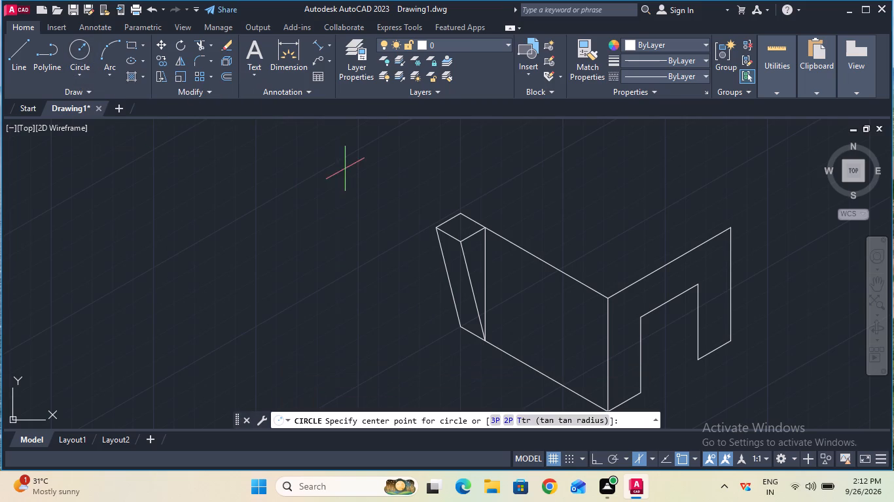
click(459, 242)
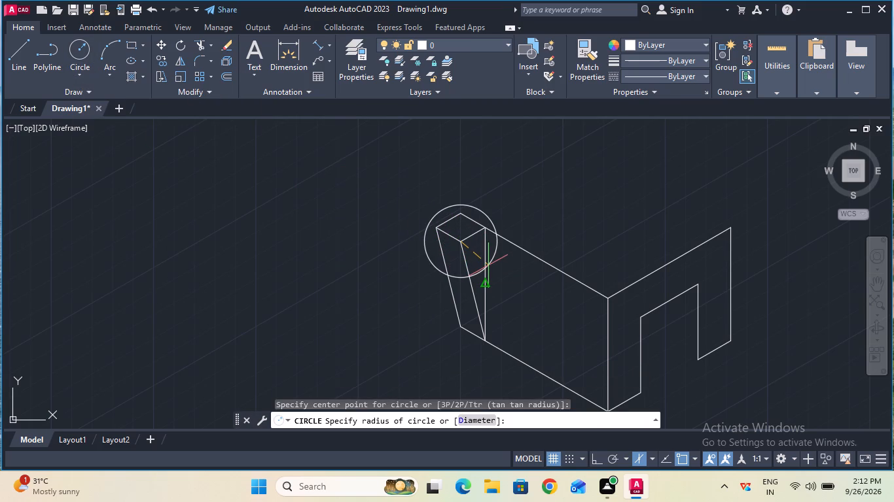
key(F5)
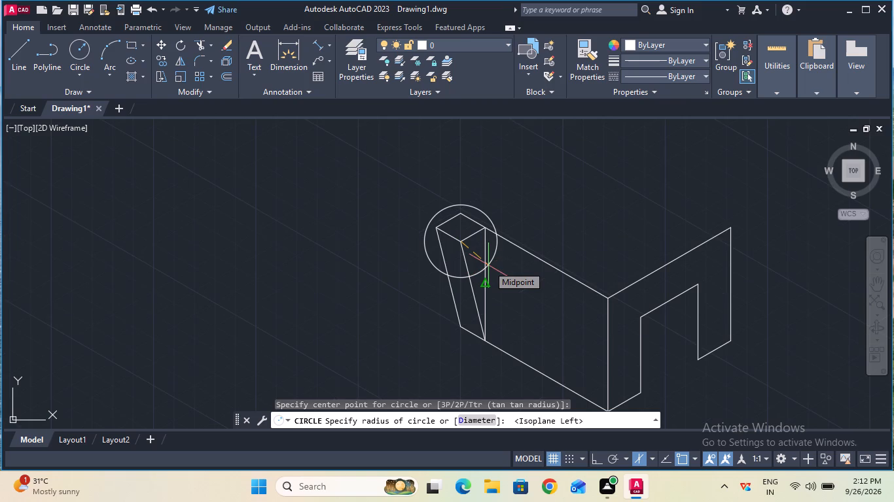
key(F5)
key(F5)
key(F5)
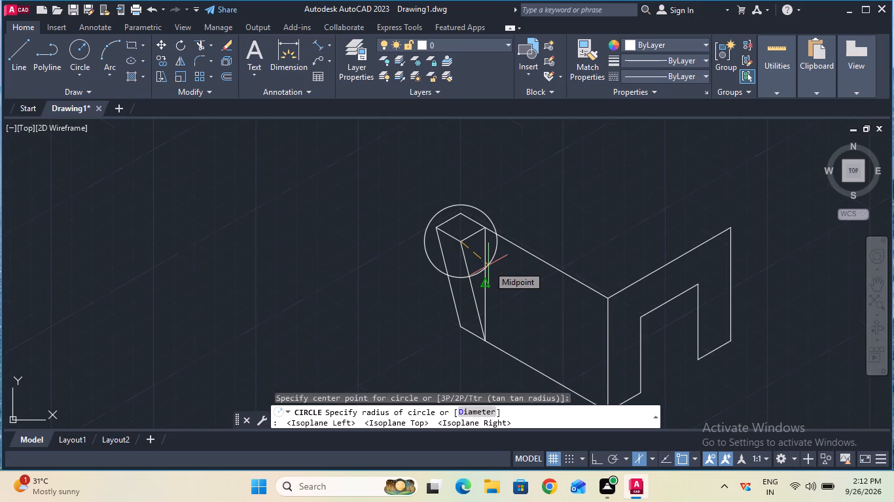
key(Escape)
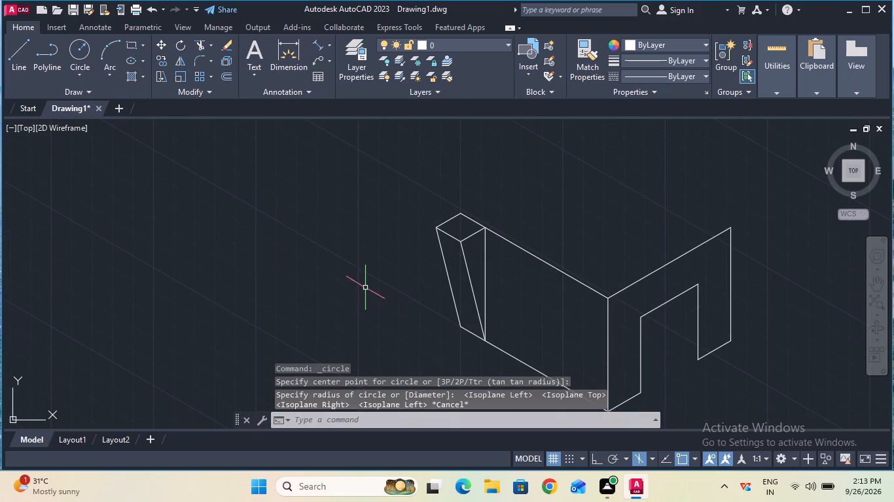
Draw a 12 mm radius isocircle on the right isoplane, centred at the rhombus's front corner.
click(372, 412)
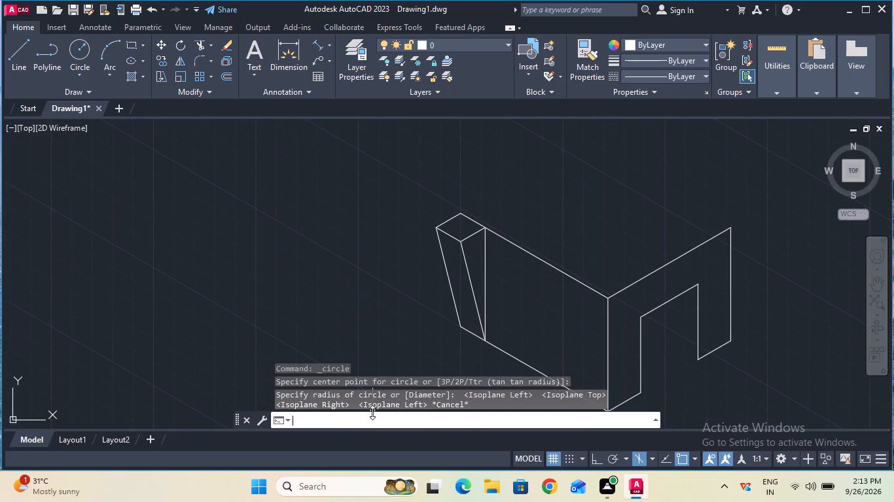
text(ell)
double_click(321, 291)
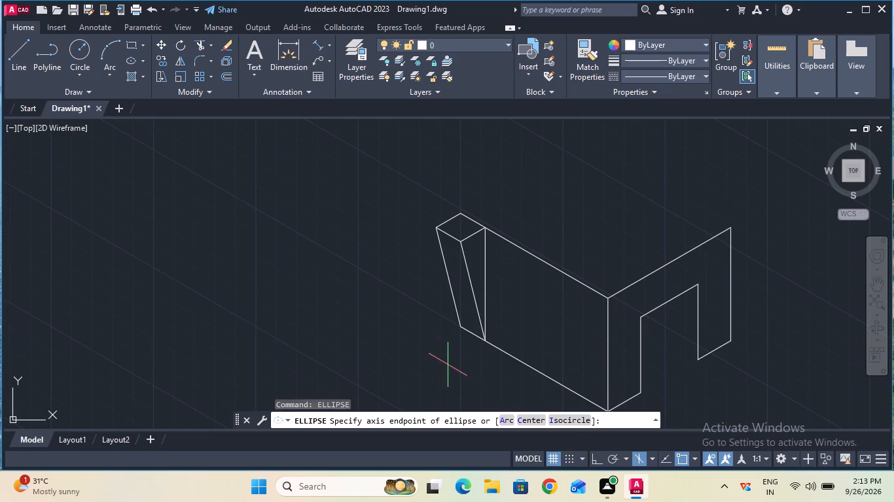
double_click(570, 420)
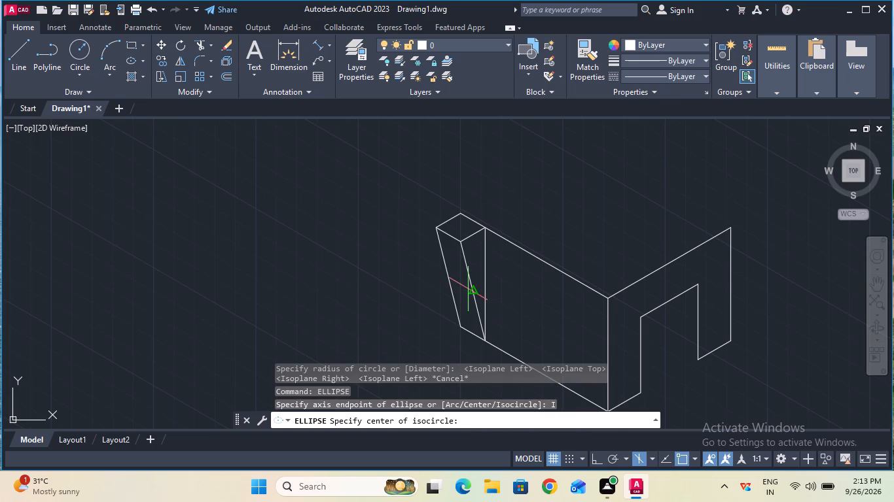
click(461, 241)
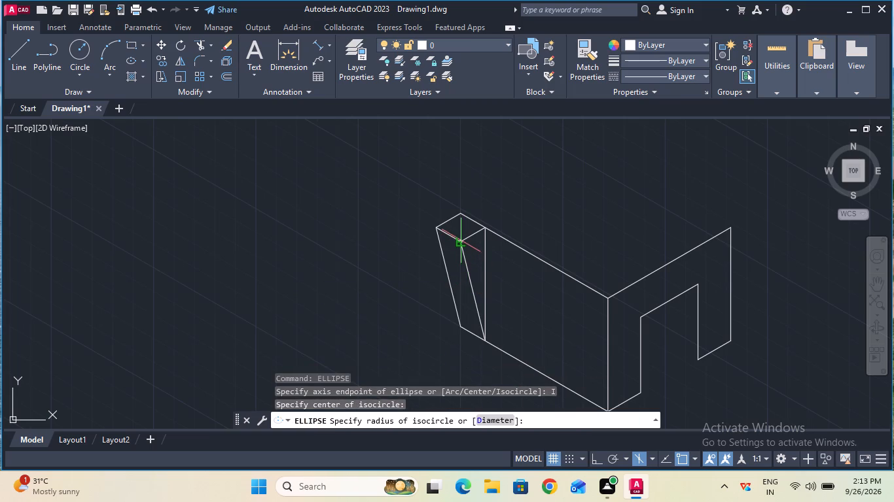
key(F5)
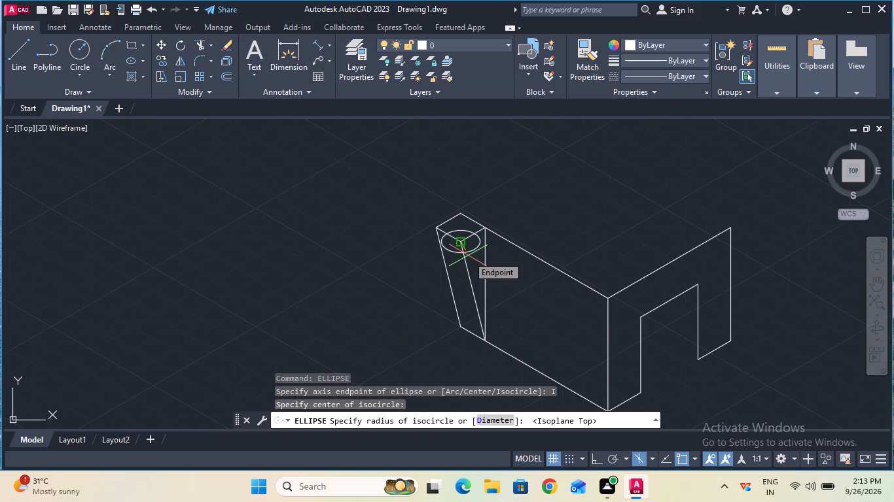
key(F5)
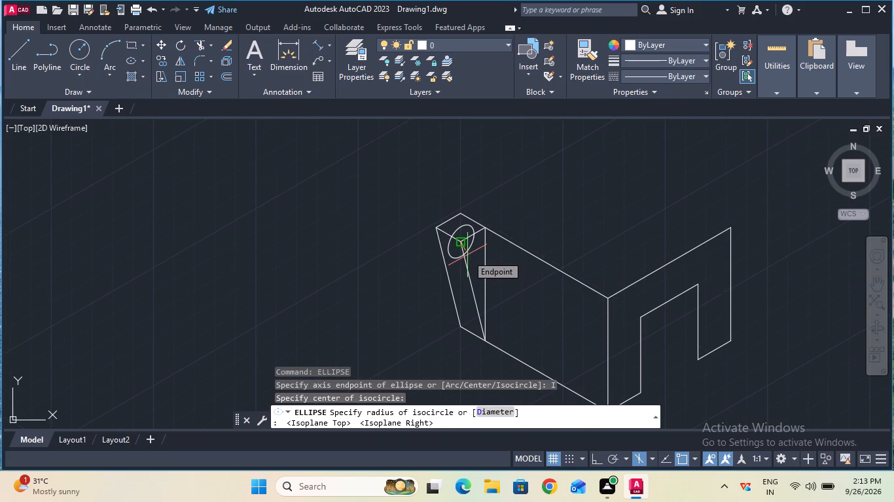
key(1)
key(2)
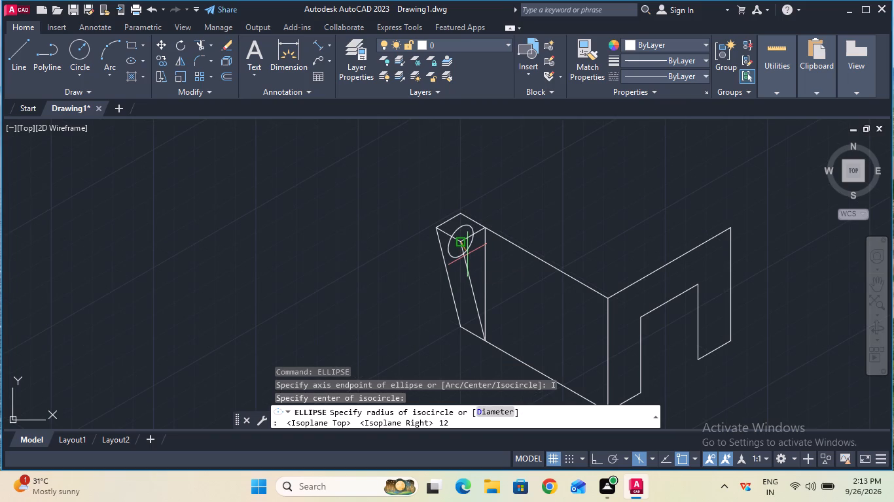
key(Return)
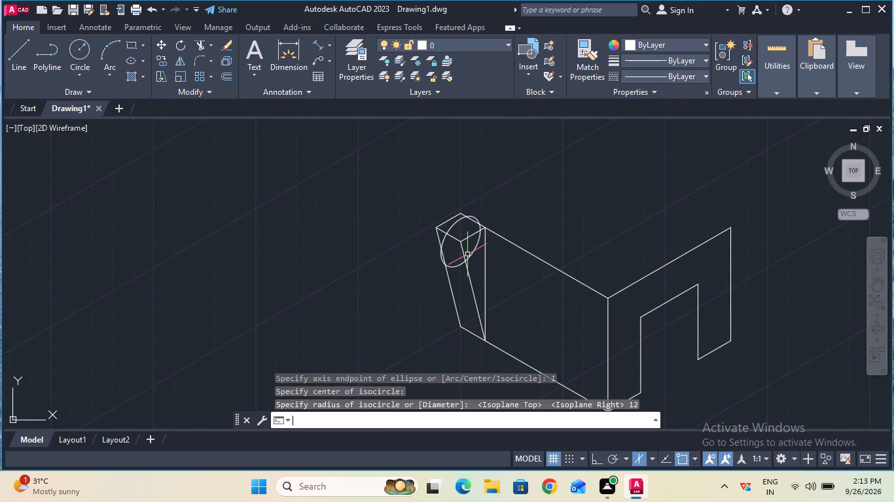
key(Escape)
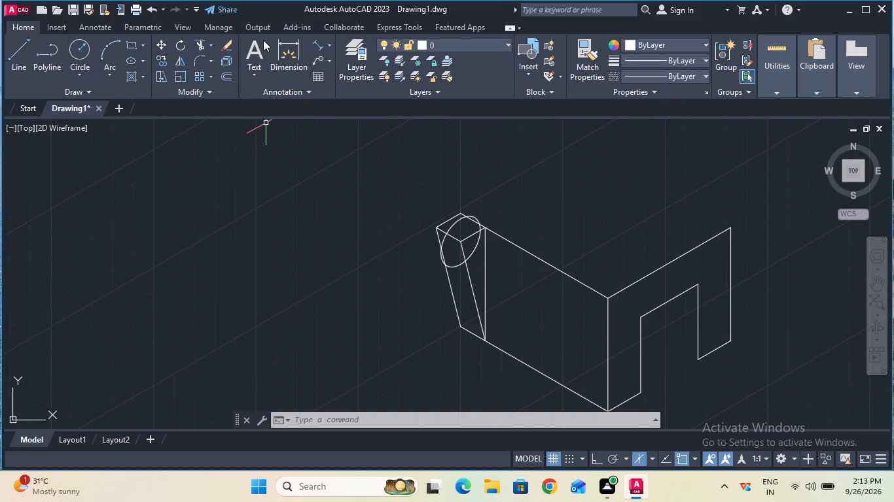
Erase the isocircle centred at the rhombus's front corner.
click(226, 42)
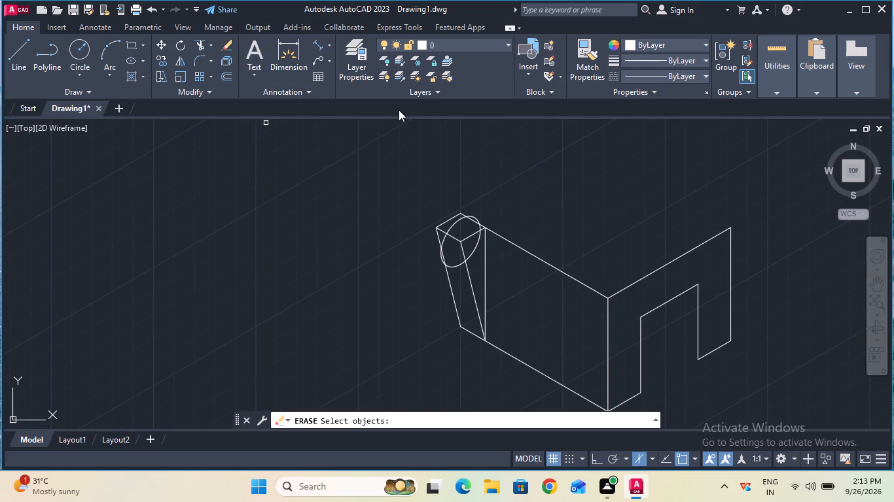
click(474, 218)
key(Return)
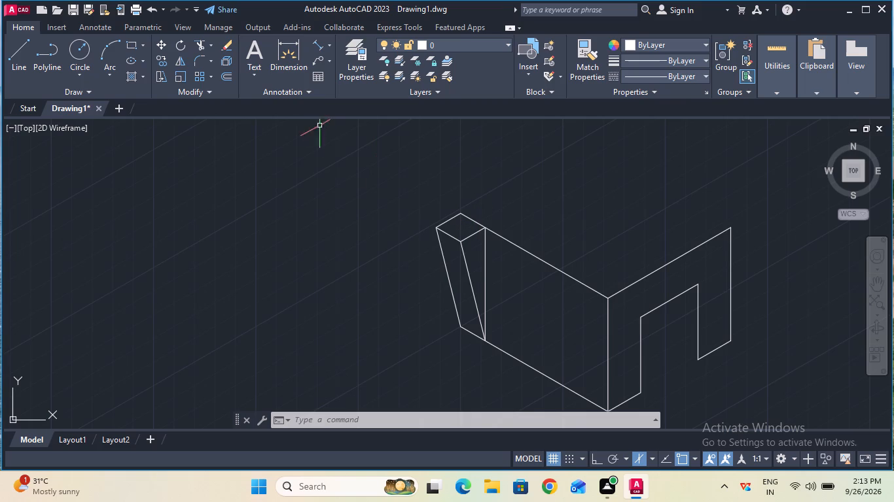
Erase the two slanted rib edges running down from the rhombus's outer and front corners.
click(223, 42)
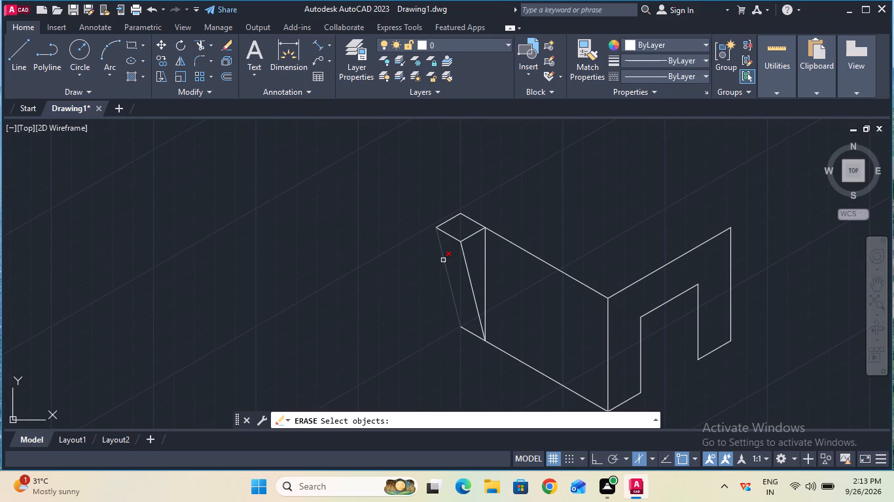
click(443, 260)
key(Return)
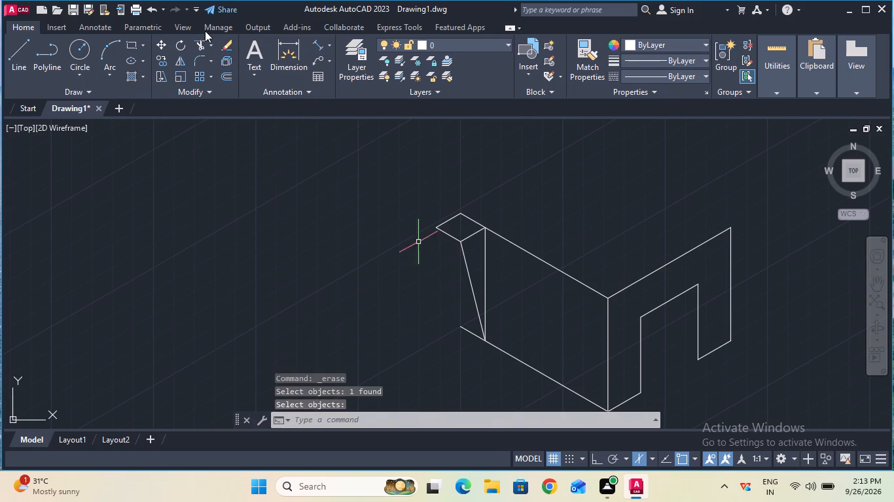
click(220, 49)
click(480, 307)
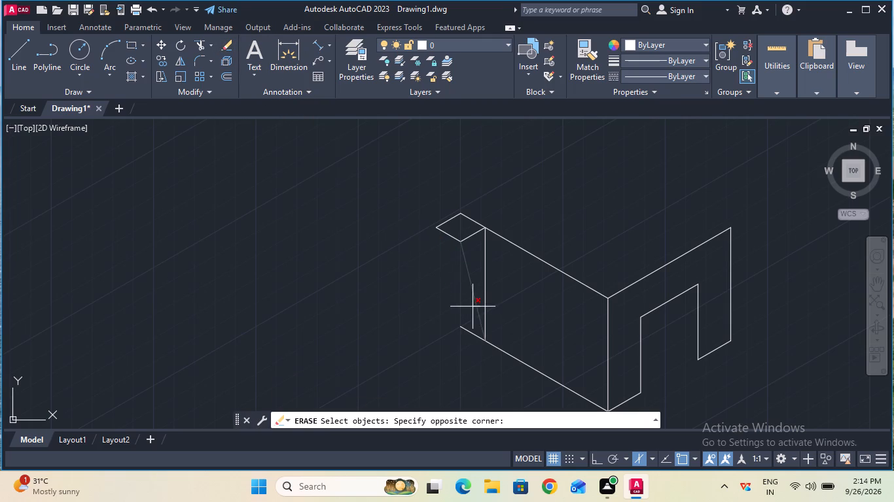
click(473, 307)
key(Return)
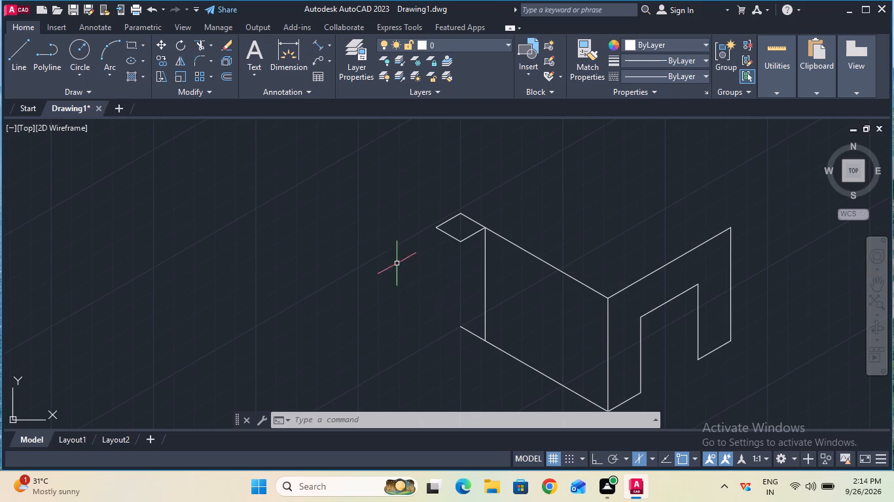
With Ortho on, draw a 15 mm vertical line down from the rhombus's front corner.
click(16, 58)
click(462, 241)
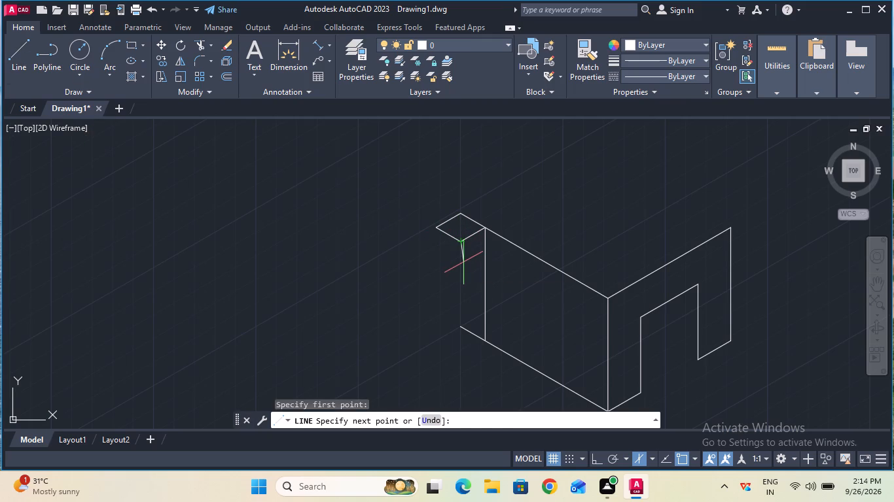
key(F8)
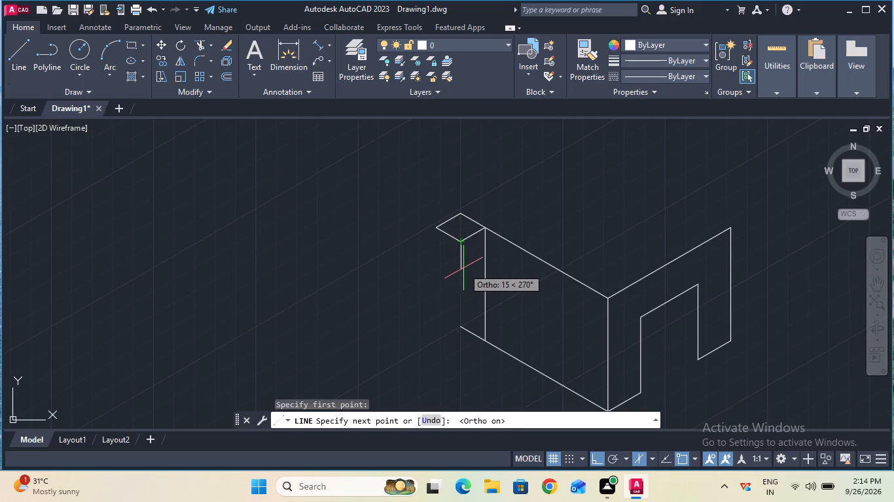
key(1)
key(5)
key(Return)
key(Escape)
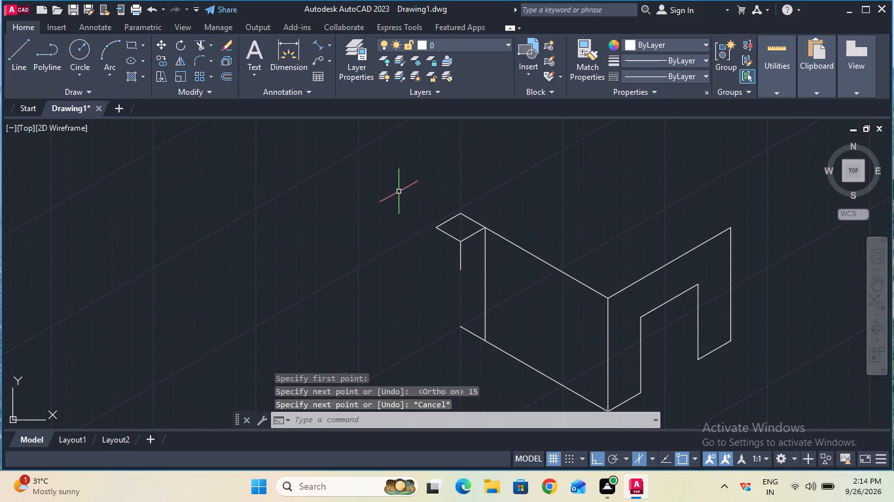
Draw a 12 mm radius isocircle on the right isoplane, centred at the midpoint of the 15 mm vertical line.
text(ell)
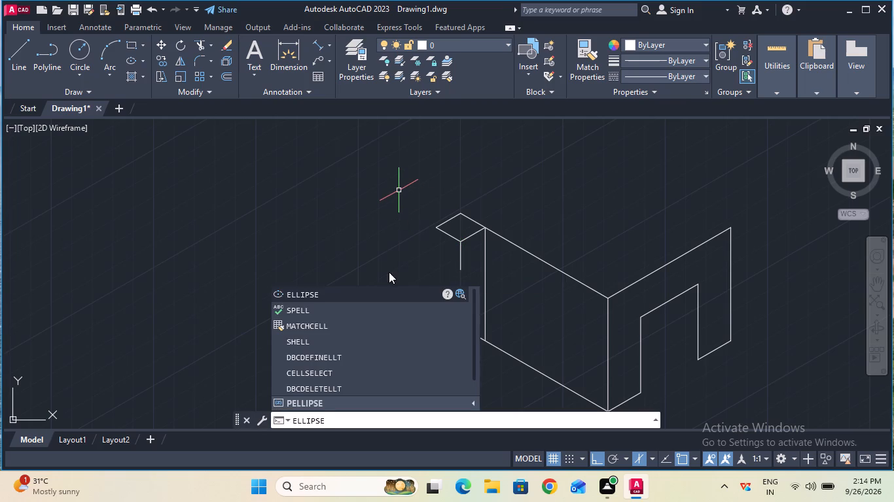
double_click(388, 291)
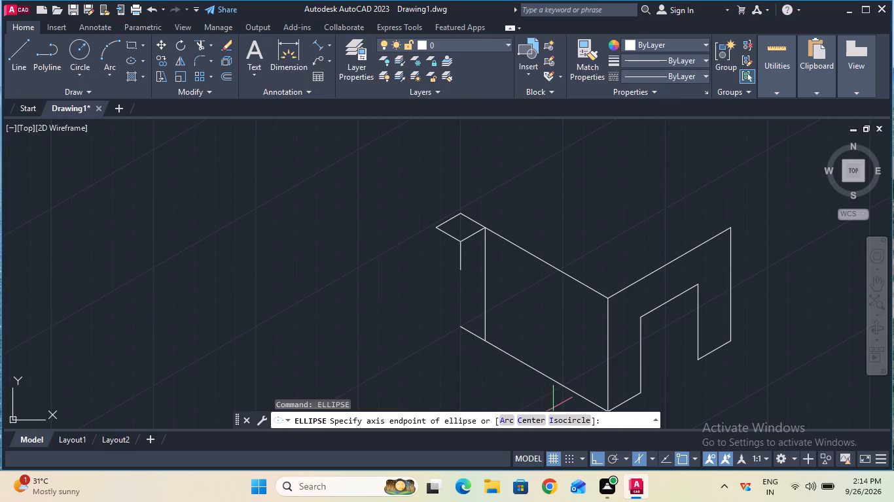
click(563, 418)
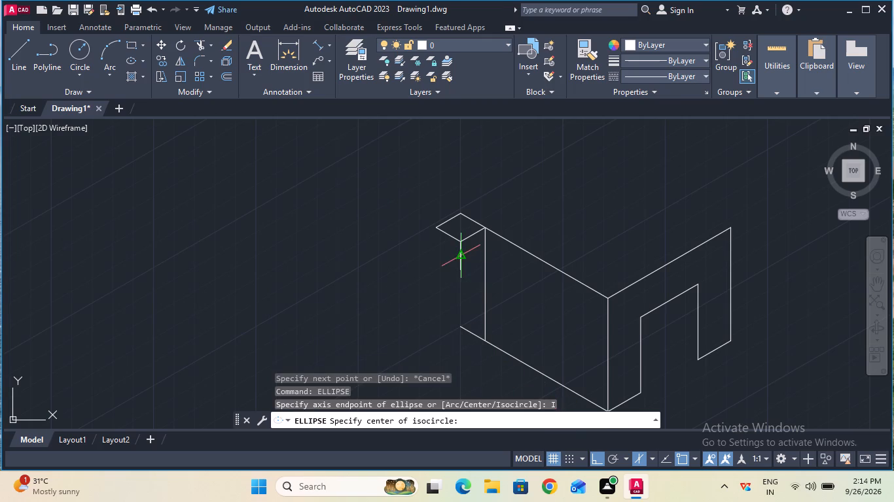
click(461, 256)
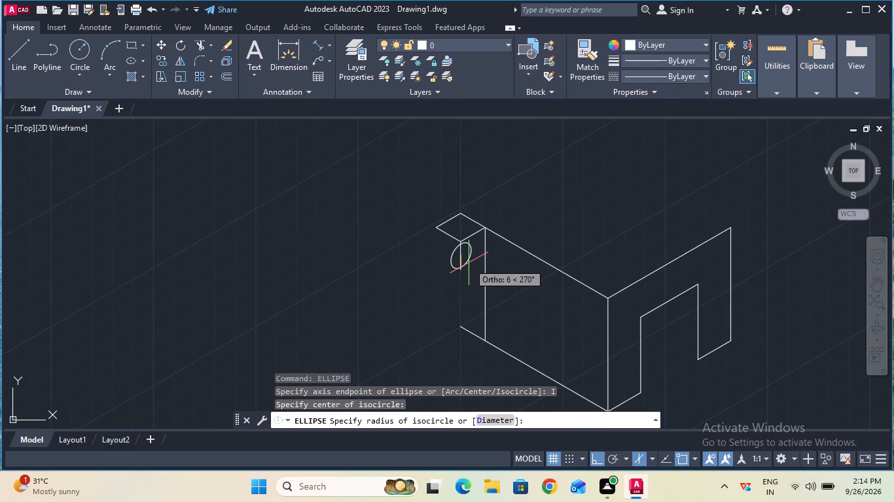
text(12)
key(Return)
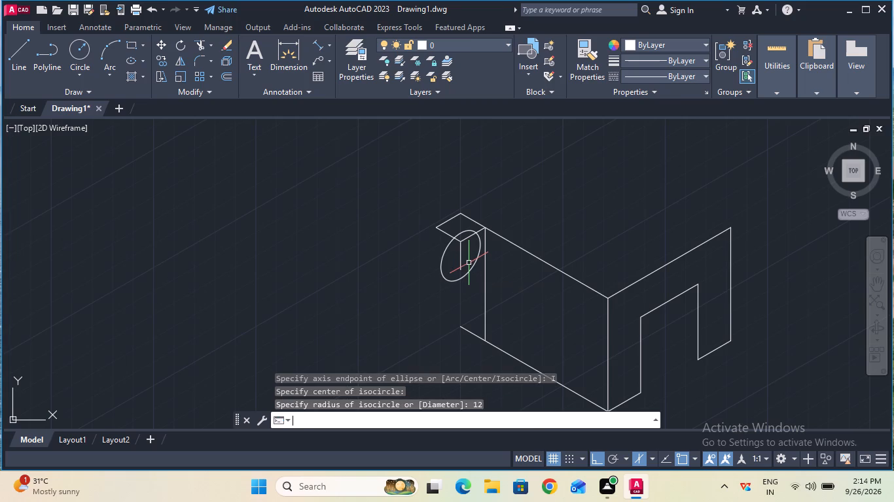
key(Escape)
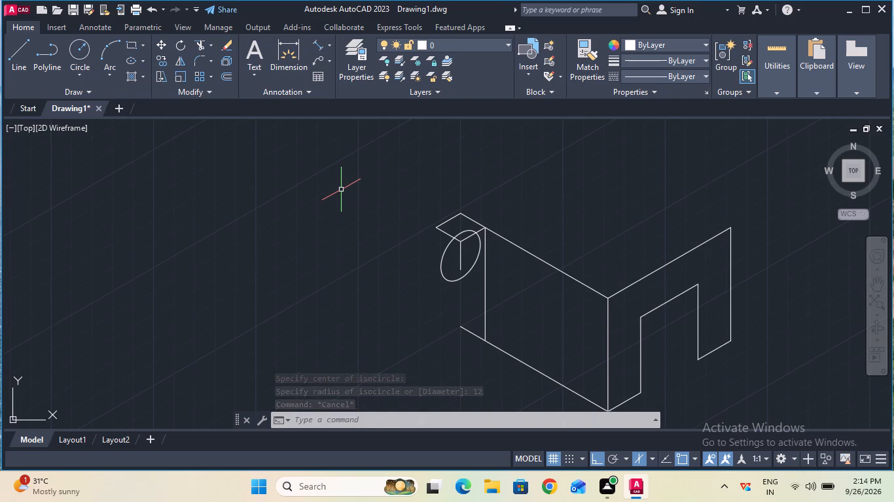
Extend the lower end of the short vertical line to meet the isocircle.
click(213, 48)
click(226, 97)
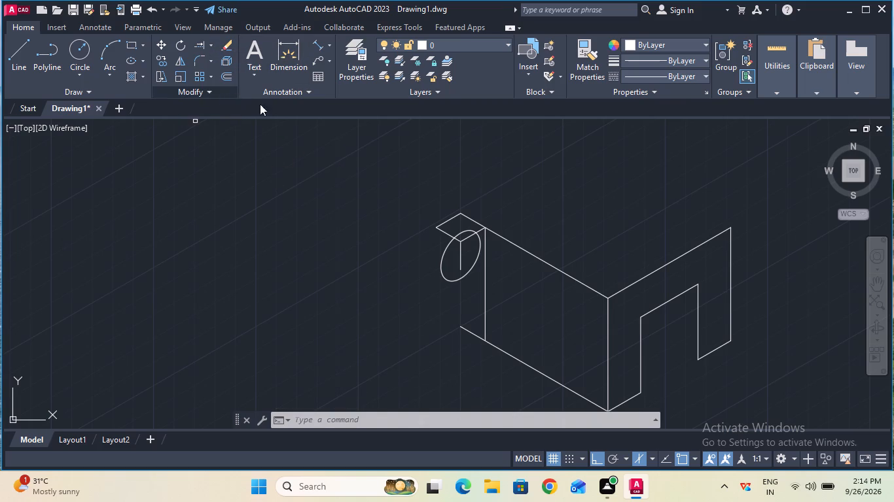
click(459, 264)
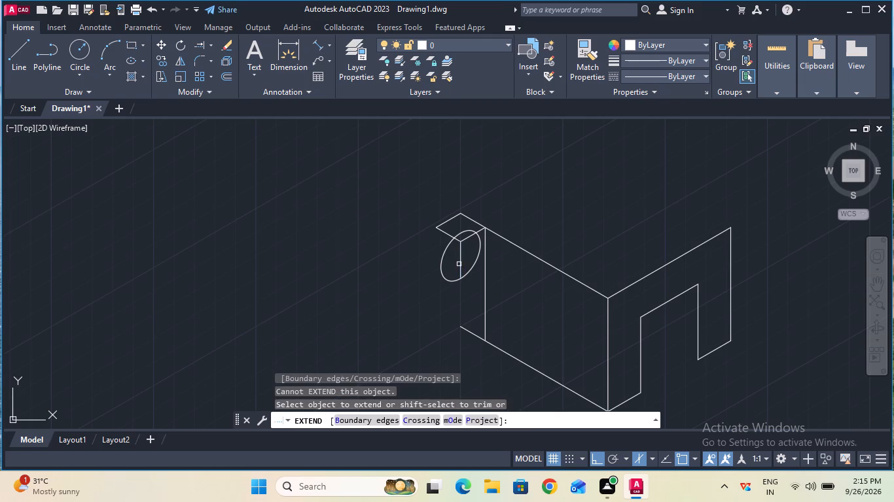
key(Escape)
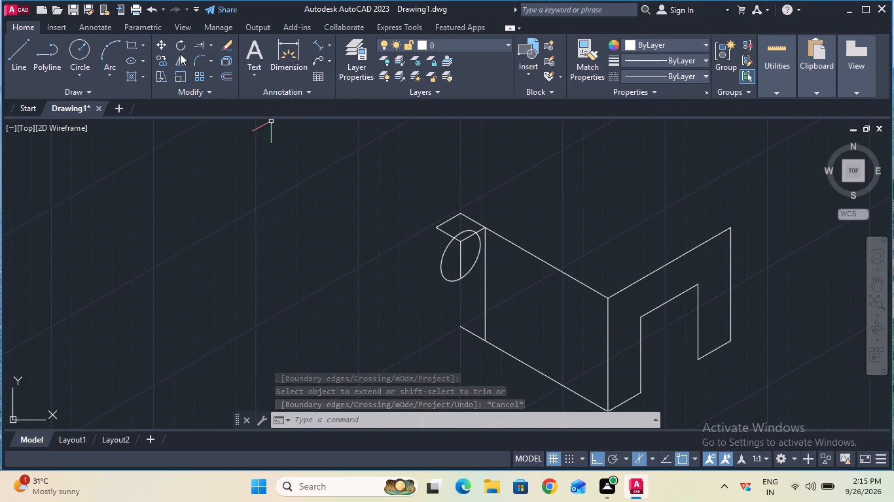
Copy the isocircle 15 mm back along the left isoplane, using its centre as the base point.
click(164, 58)
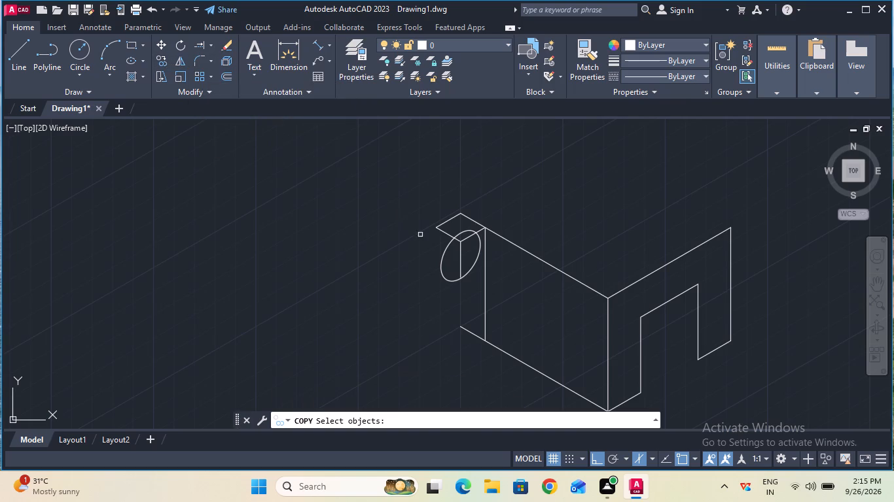
click(444, 259)
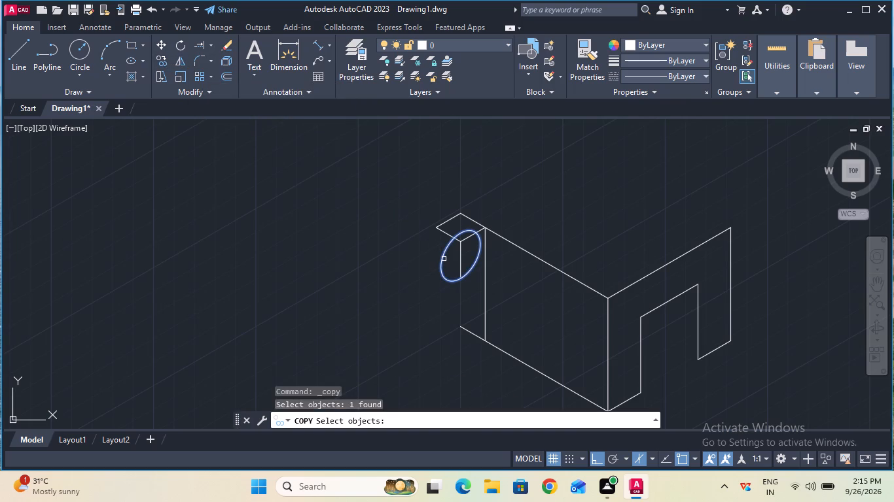
key(Return)
click(464, 257)
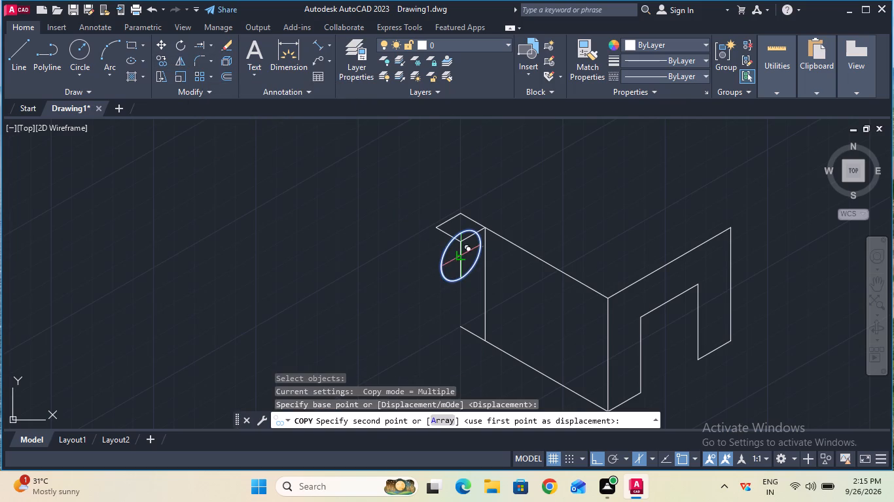
key(F5)
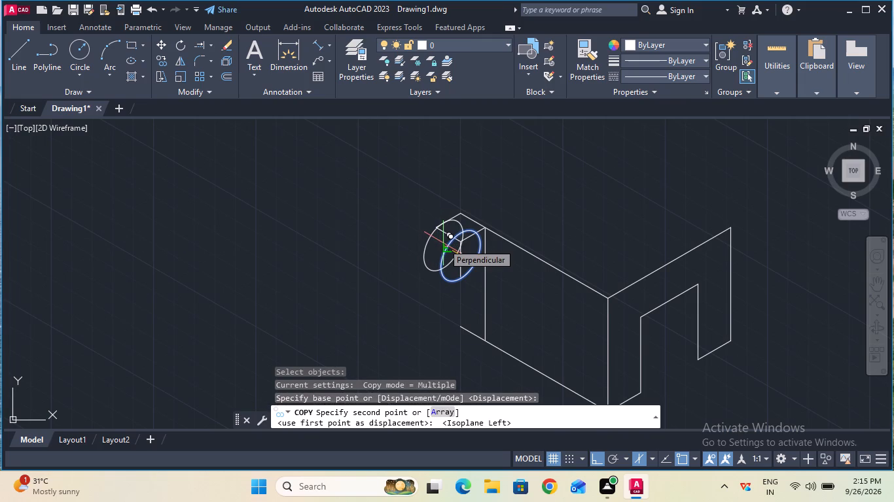
key(1)
key(5)
key(Return)
key(Escape)
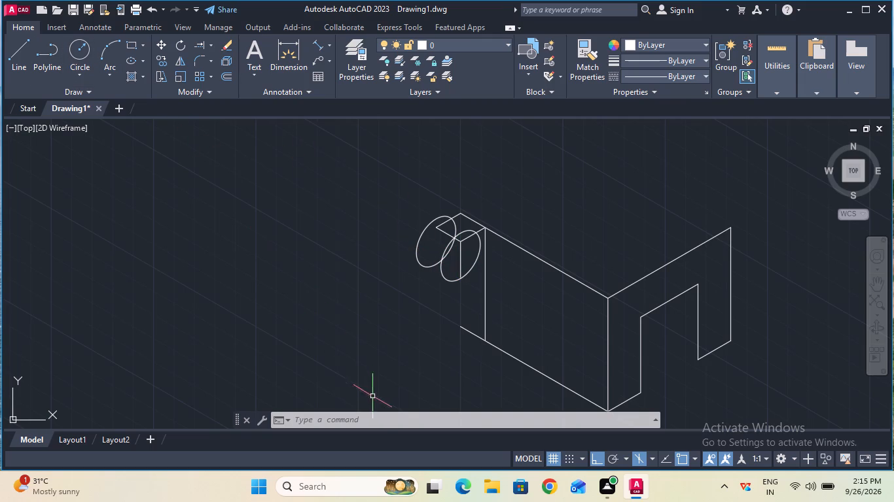
Draw a 9 mm radius isocircle on the right isoplane inside the original isocircle, centred on the short vertical line.
click(384, 426)
text(ell)
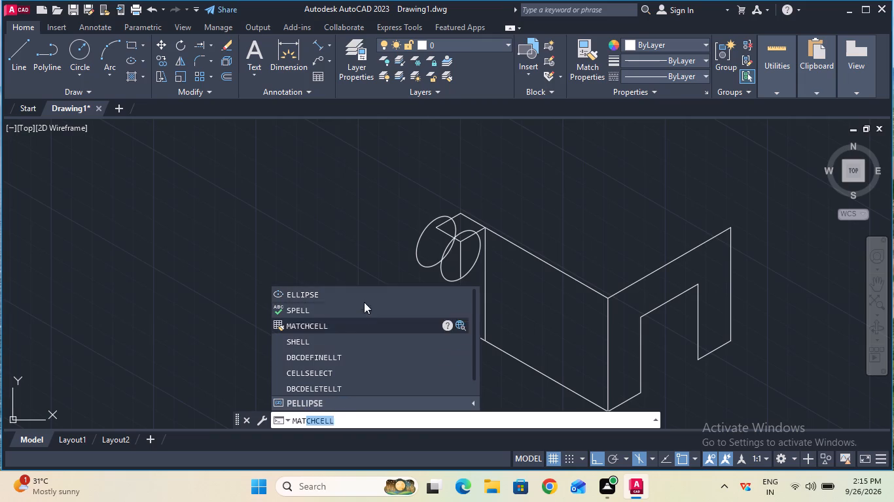
double_click(364, 295)
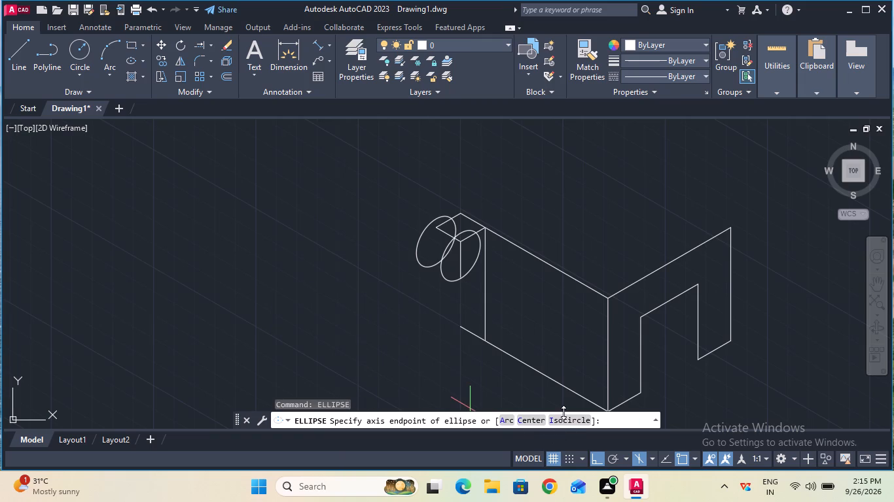
click(563, 419)
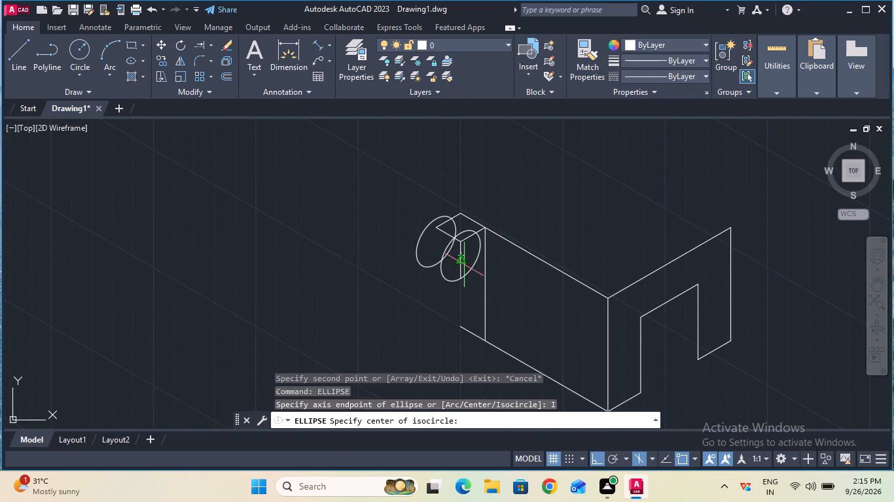
click(460, 252)
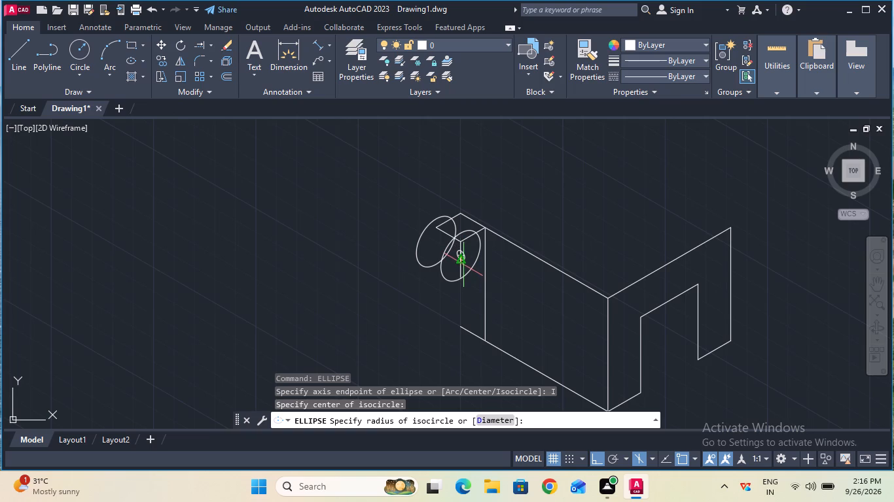
key(F5)
key(F5)
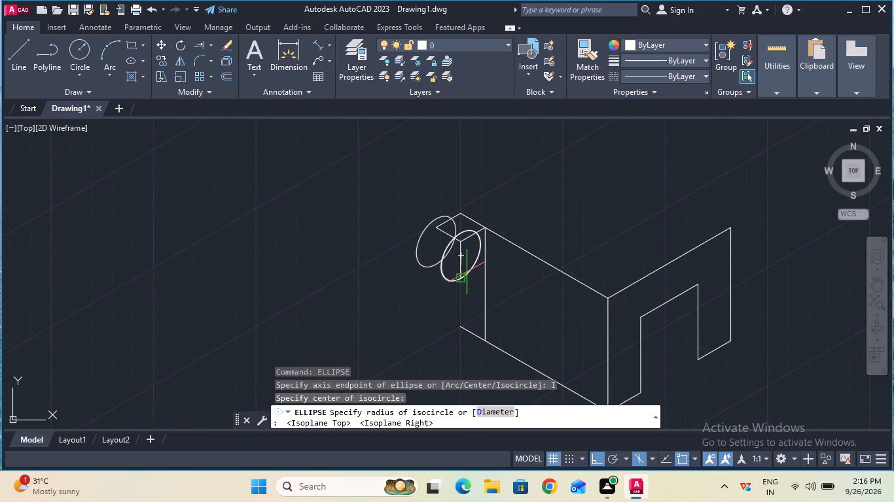
key(9)
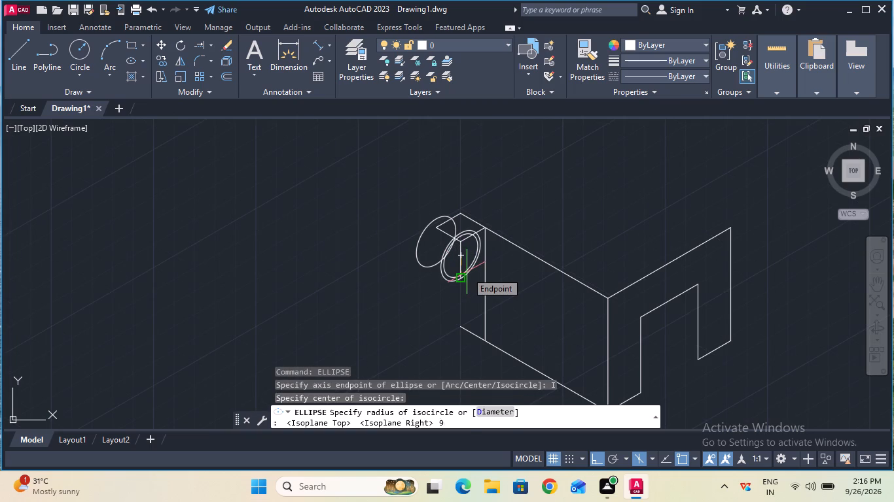
key(Return)
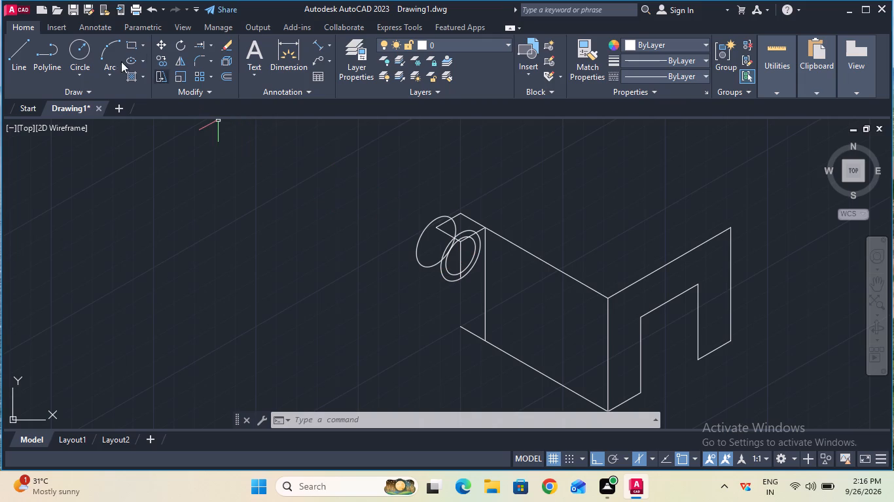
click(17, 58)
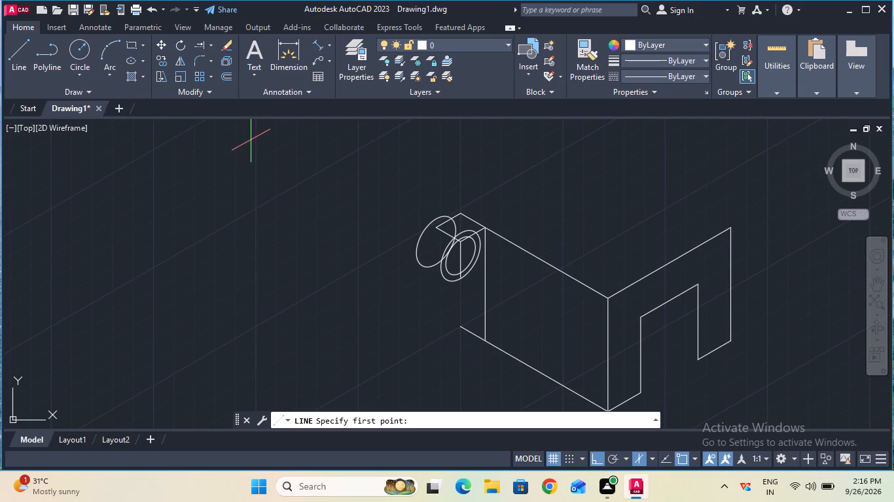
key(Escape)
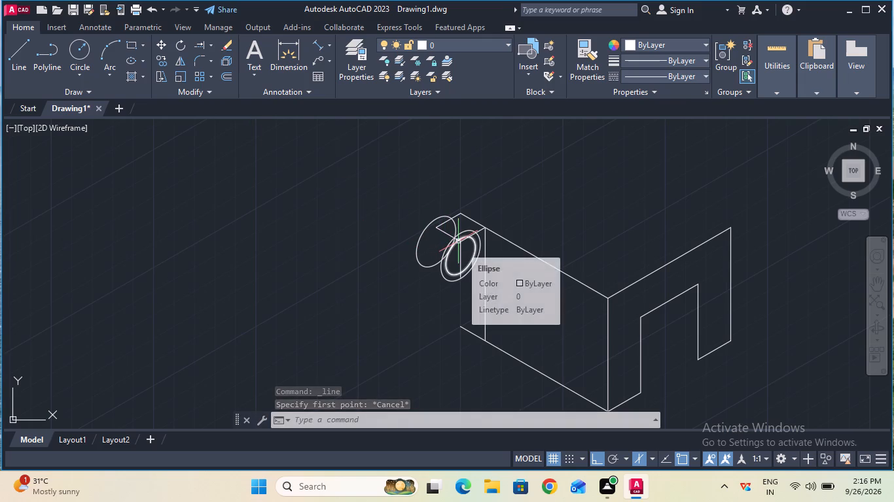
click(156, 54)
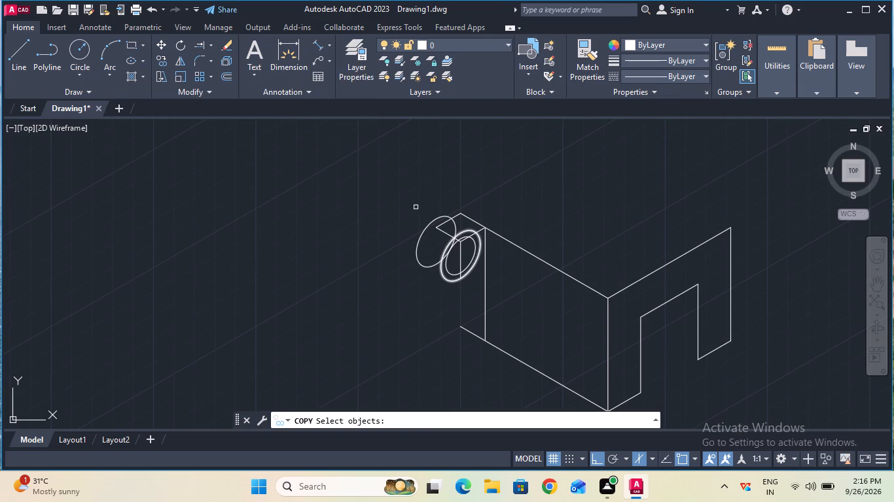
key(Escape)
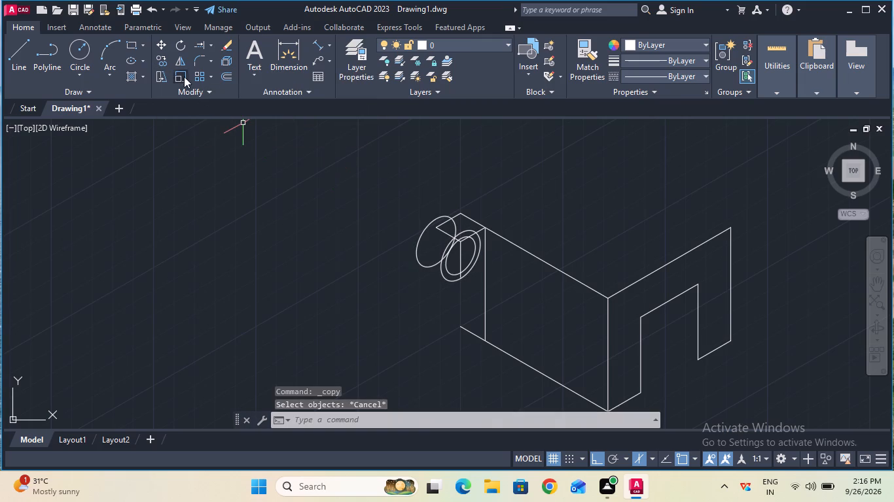
Move the front 12 mm and 9 mm isocircles together from the outer one's top edge to the rhombus's front corner.
click(154, 44)
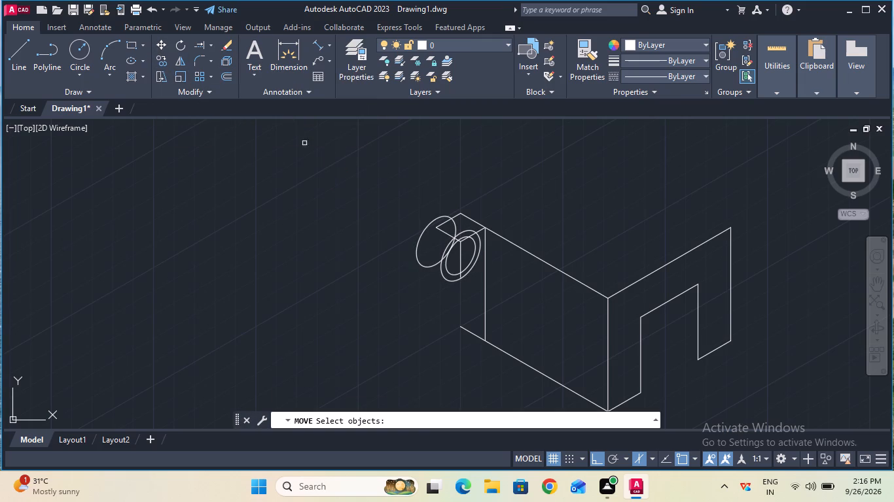
click(467, 229)
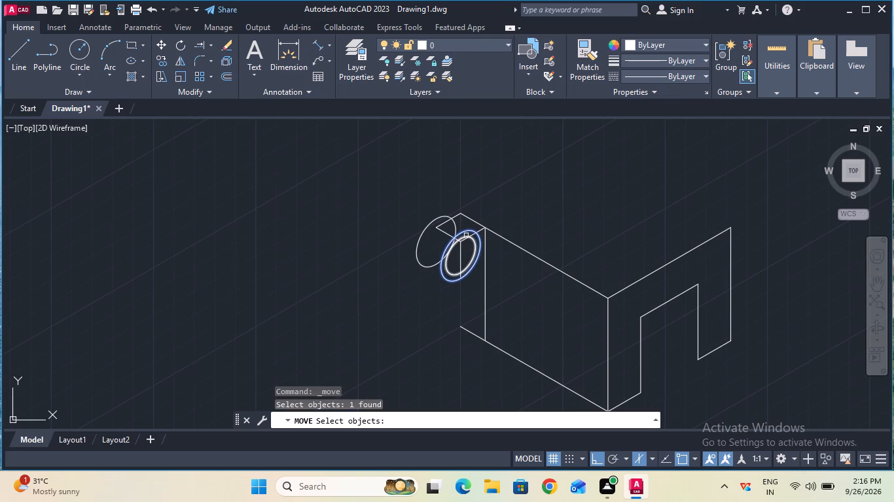
shift+click(466, 235)
key(Return)
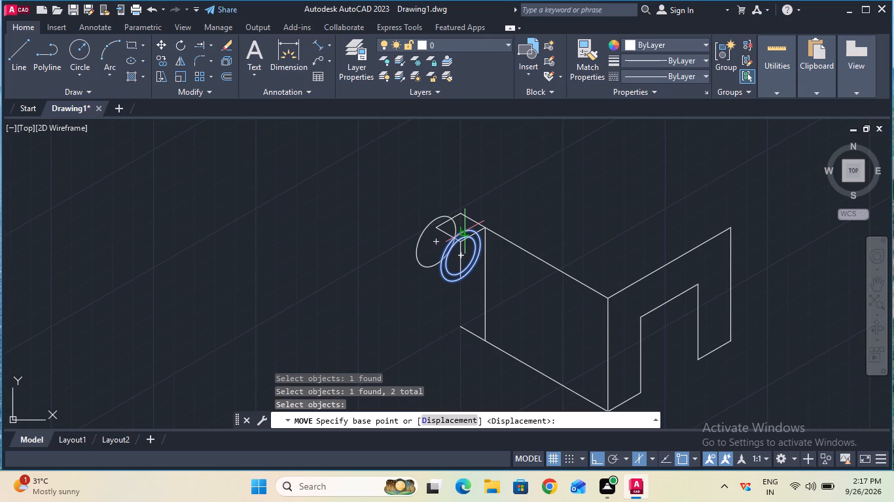
click(465, 231)
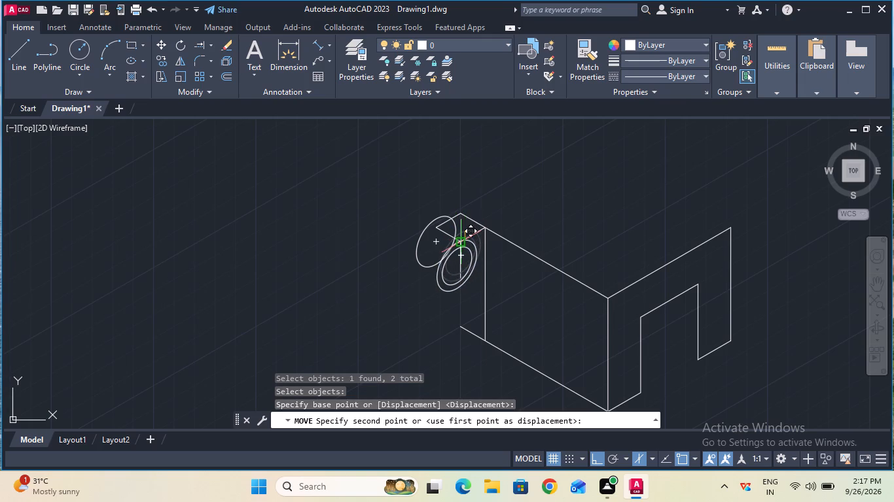
click(464, 243)
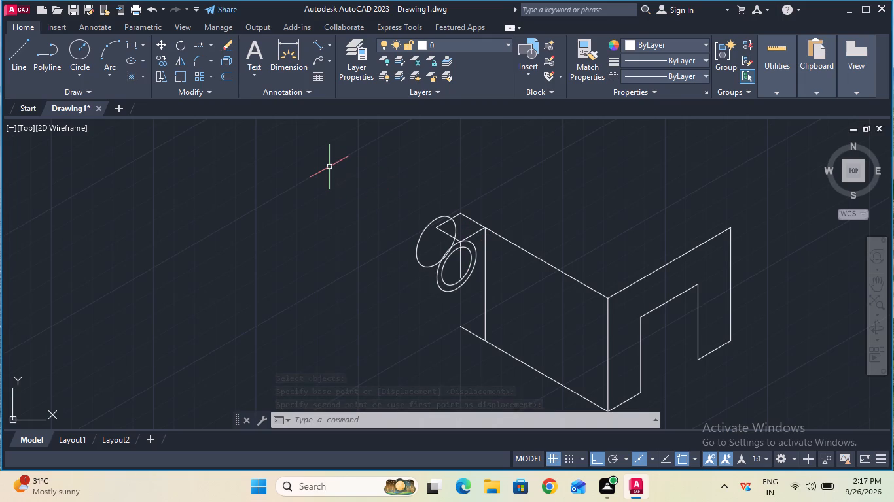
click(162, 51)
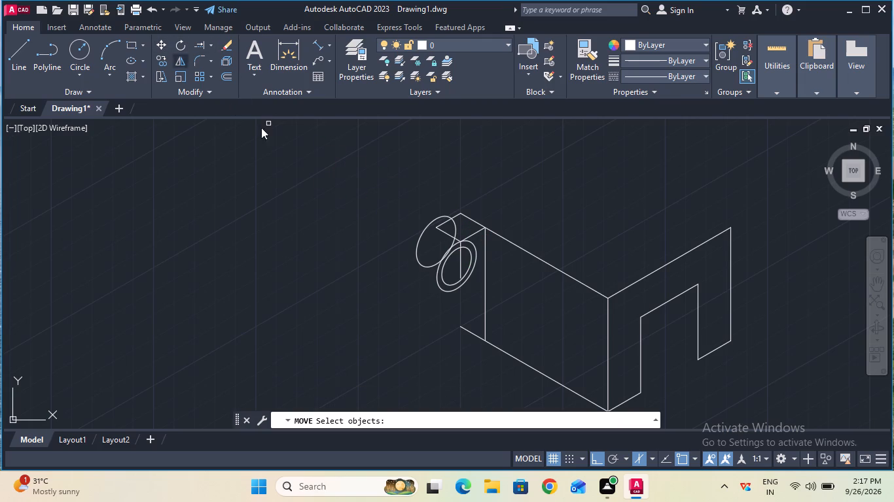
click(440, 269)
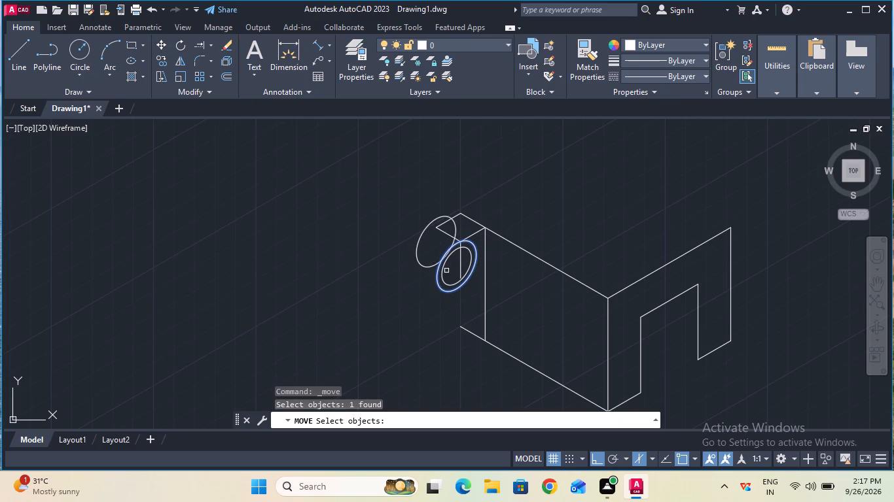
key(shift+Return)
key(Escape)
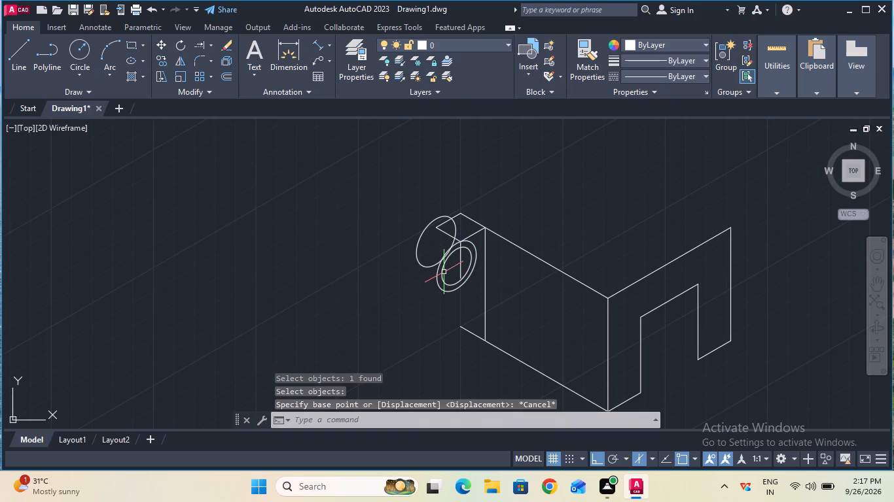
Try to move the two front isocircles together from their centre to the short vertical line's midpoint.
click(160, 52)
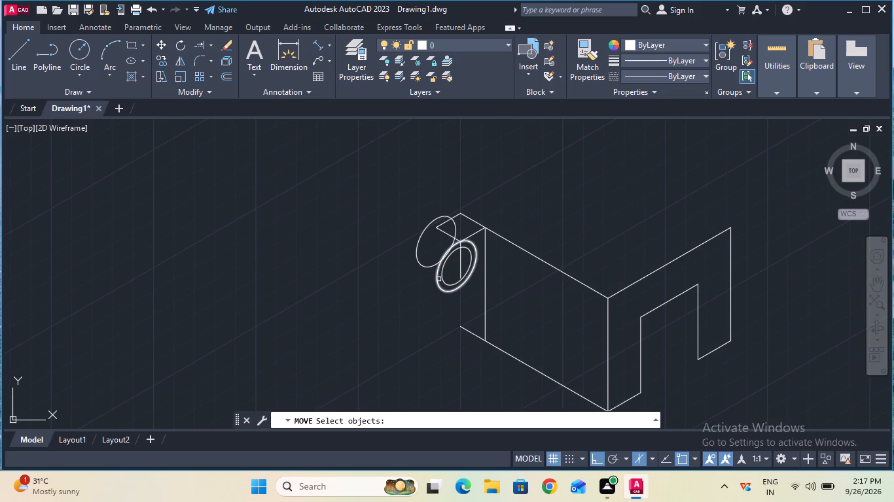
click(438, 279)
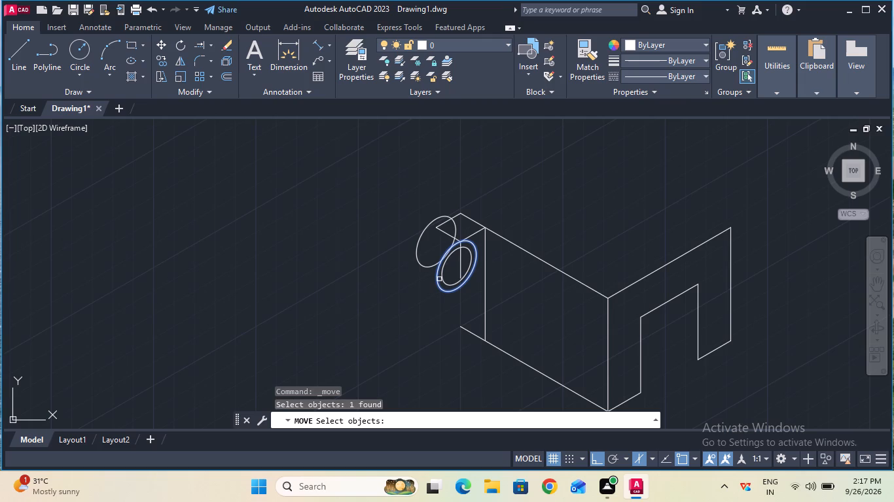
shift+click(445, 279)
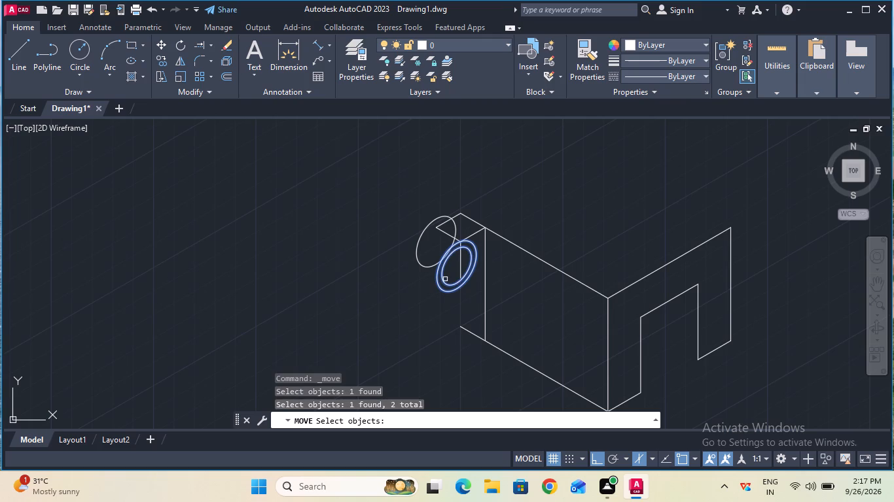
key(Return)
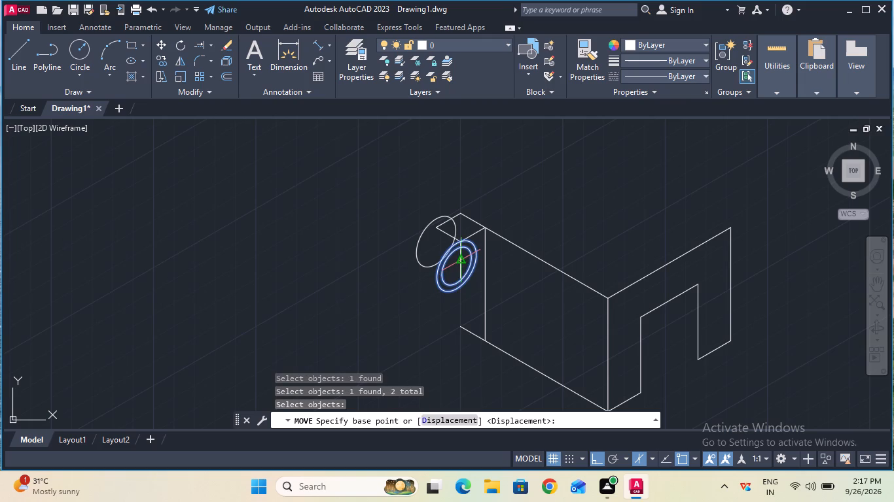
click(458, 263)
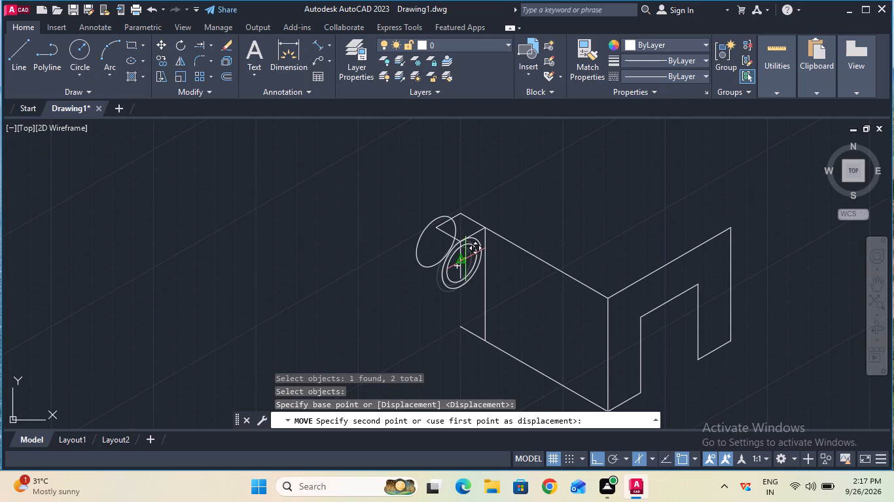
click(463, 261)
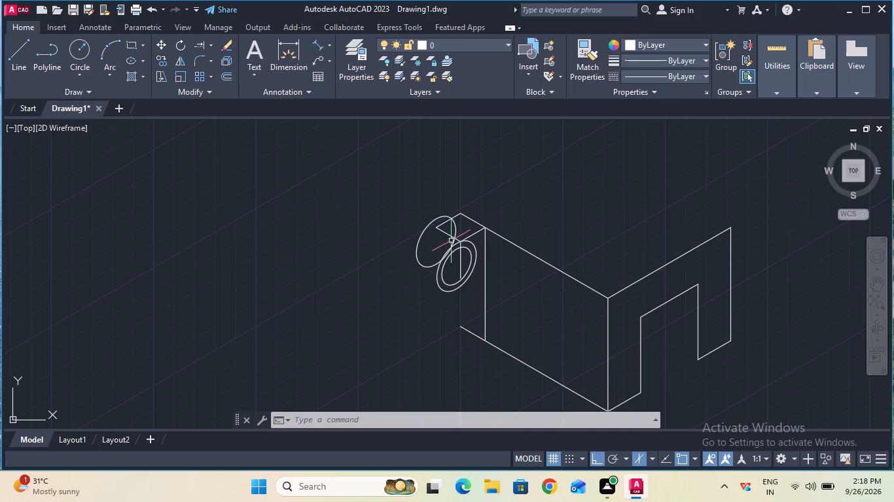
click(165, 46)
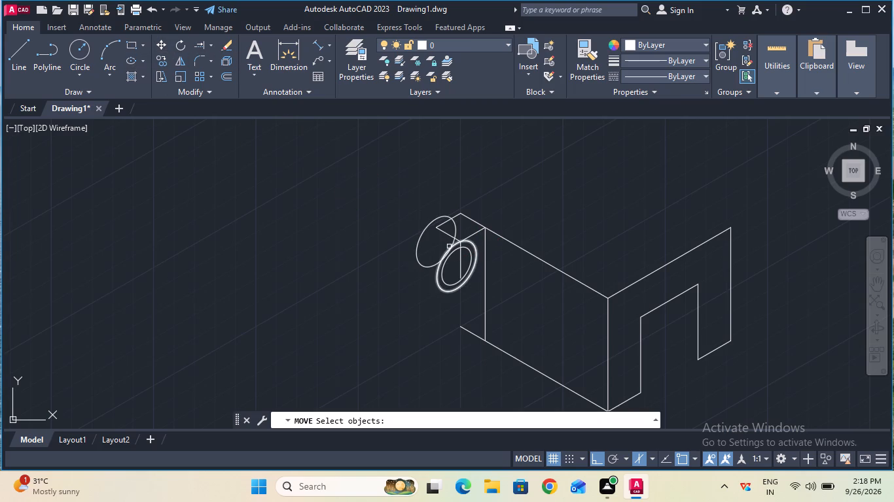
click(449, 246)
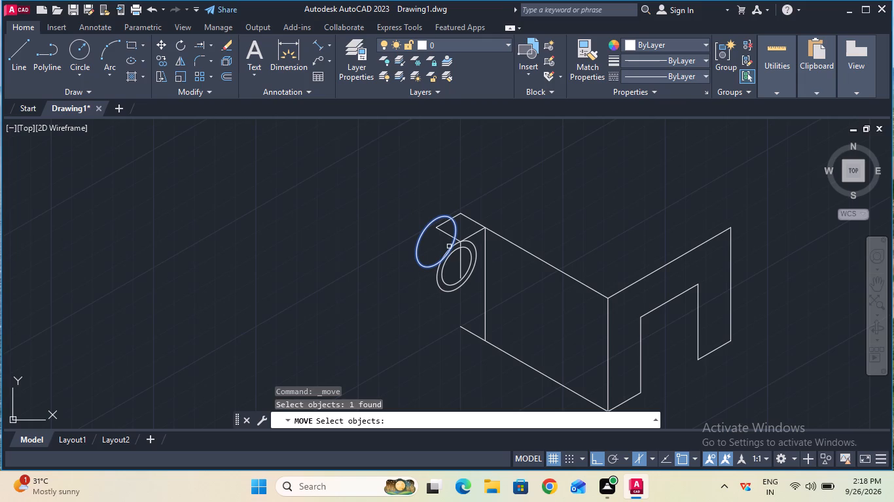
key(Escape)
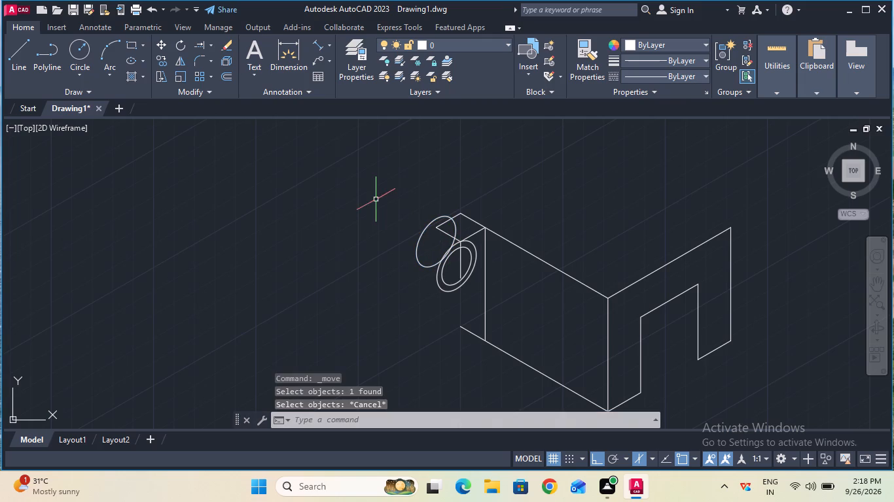
Move the two front isocircles together from their centre onto the short vertical line below the rhombus's front corner.
click(166, 43)
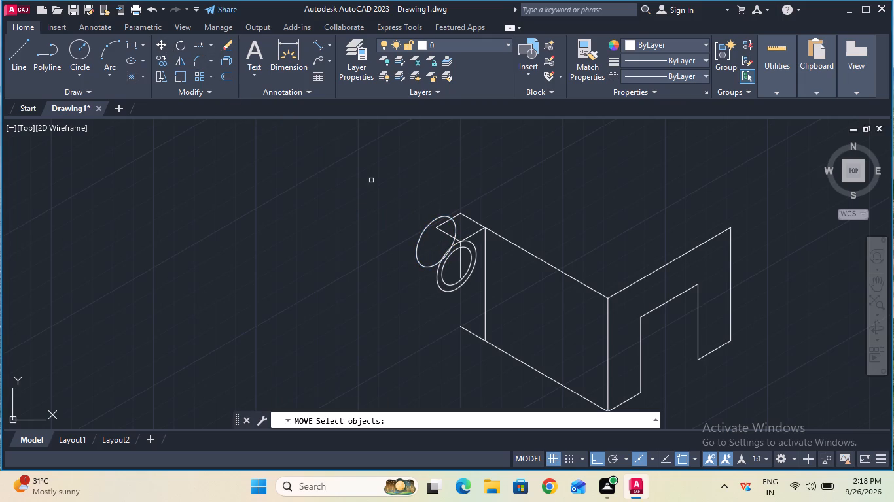
click(437, 283)
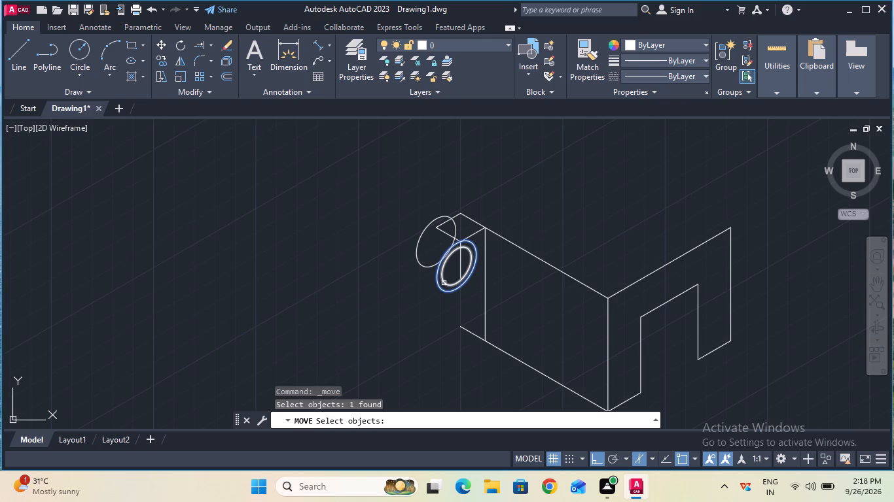
shift+click(444, 283)
key(Return)
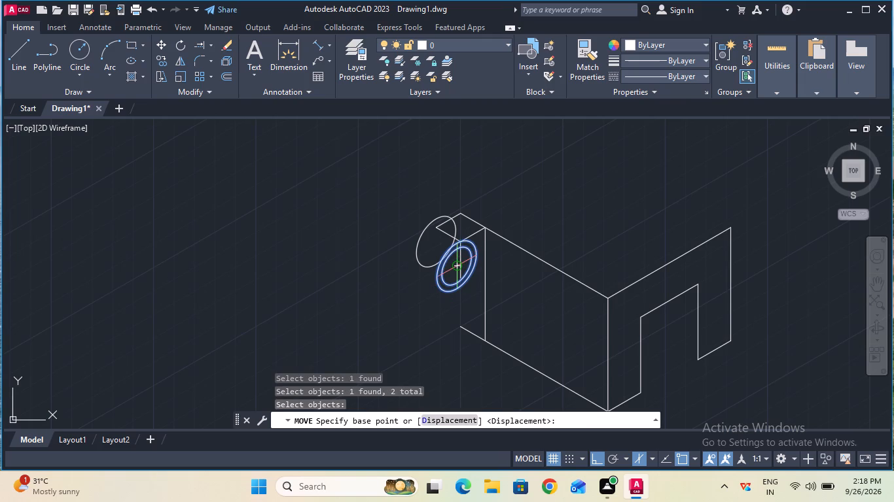
click(456, 265)
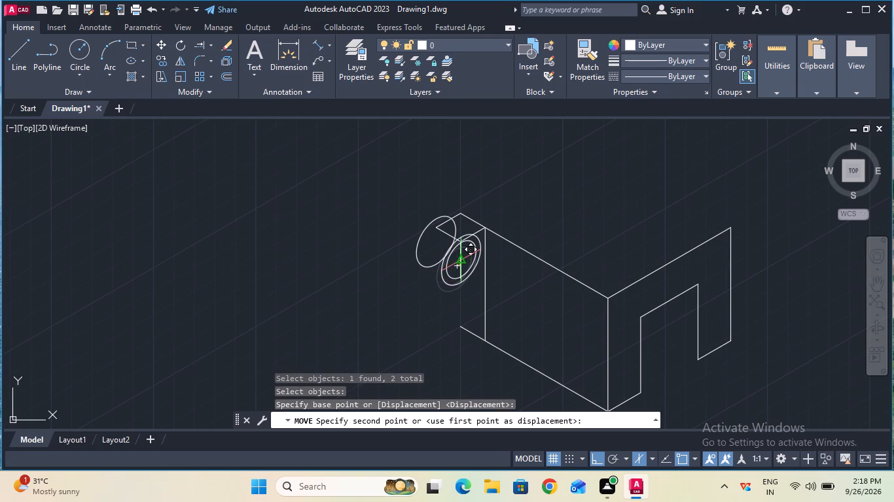
click(463, 265)
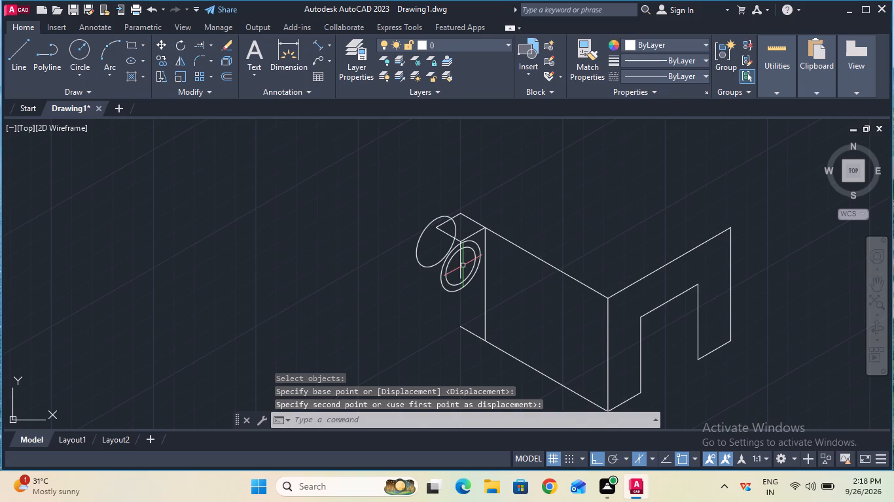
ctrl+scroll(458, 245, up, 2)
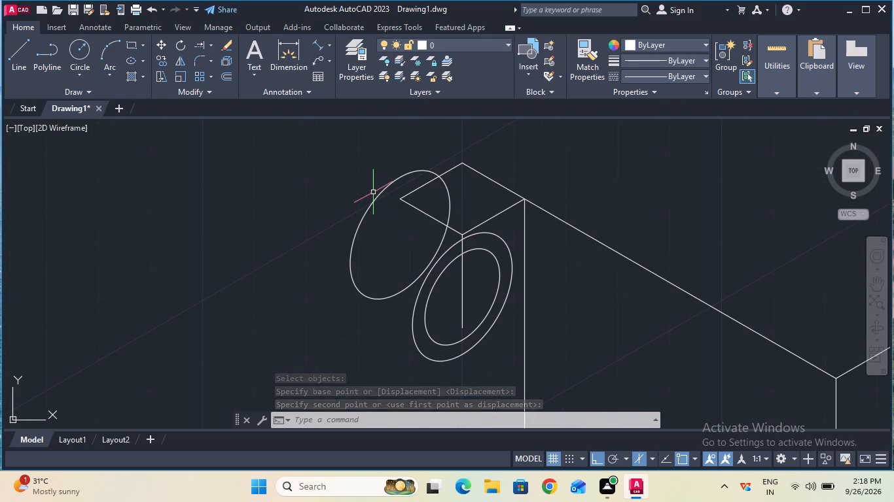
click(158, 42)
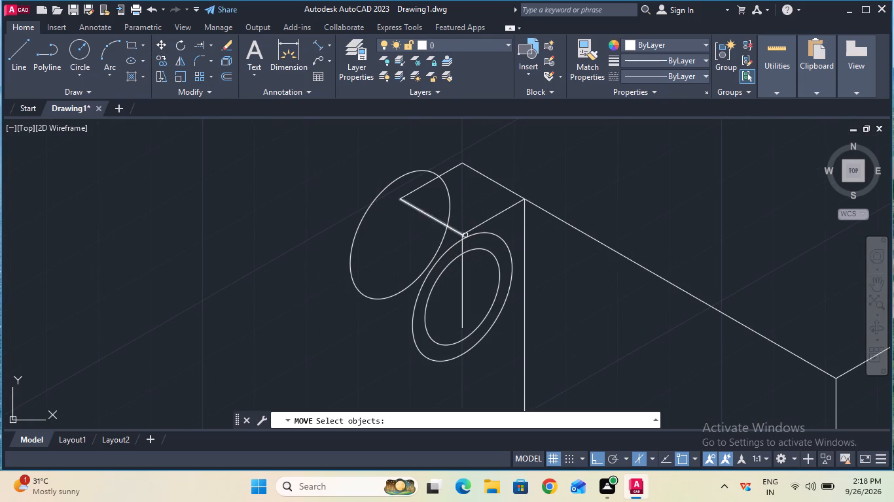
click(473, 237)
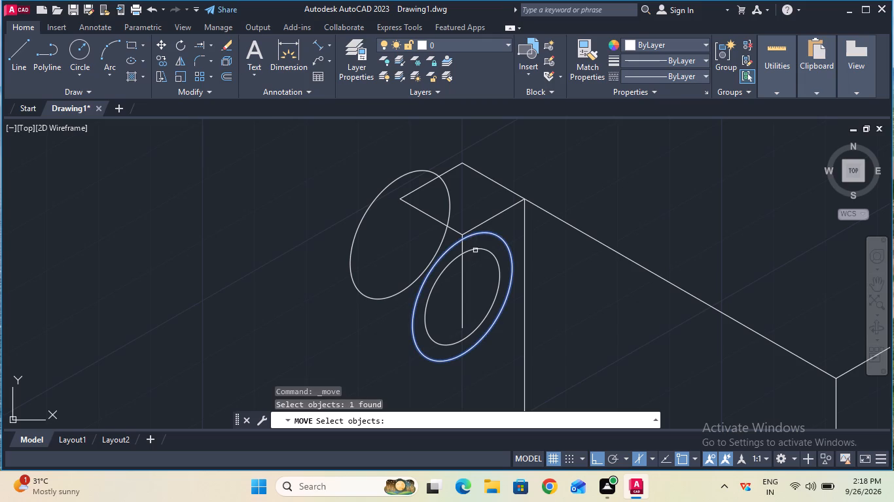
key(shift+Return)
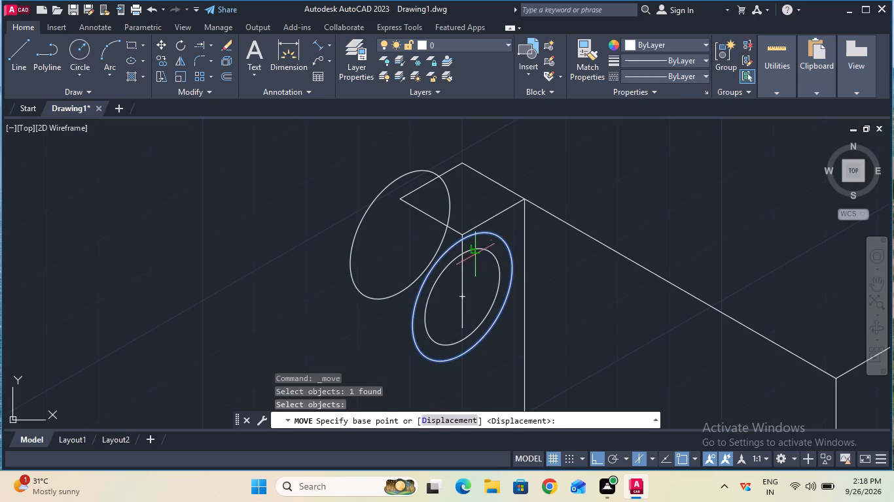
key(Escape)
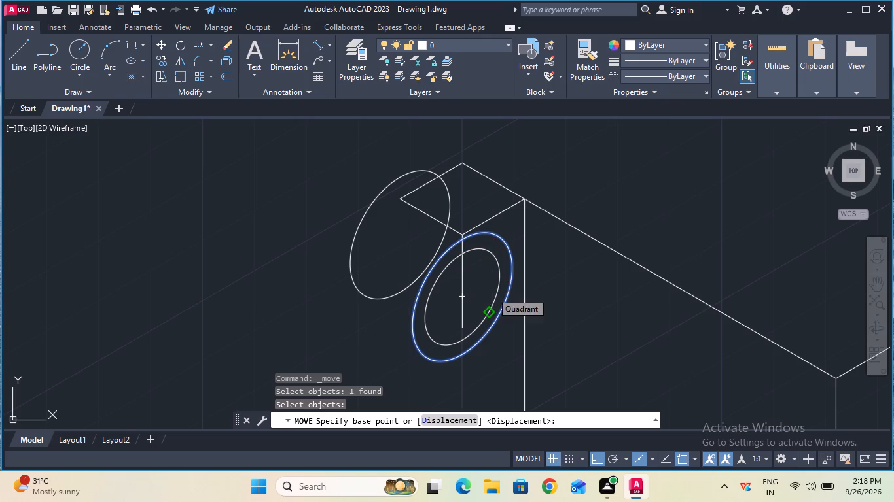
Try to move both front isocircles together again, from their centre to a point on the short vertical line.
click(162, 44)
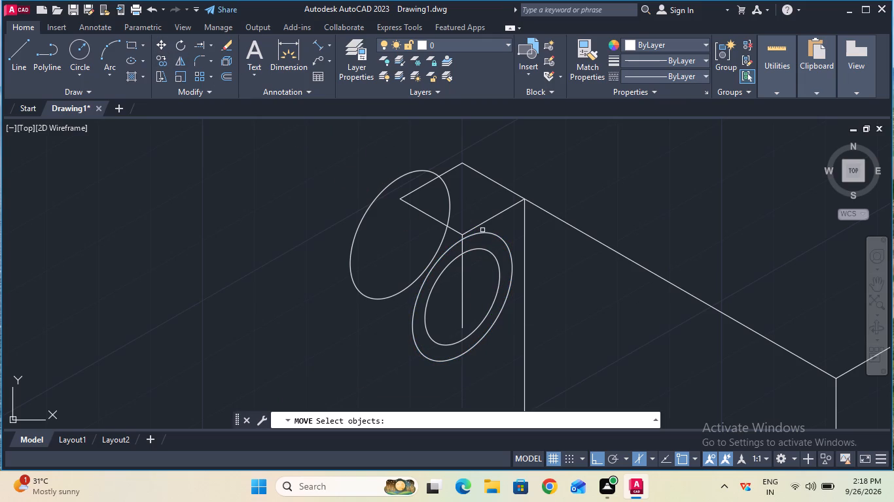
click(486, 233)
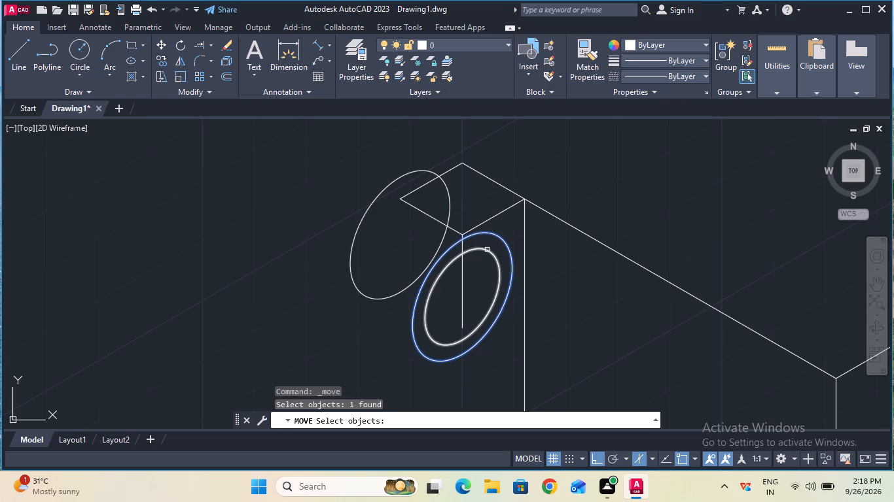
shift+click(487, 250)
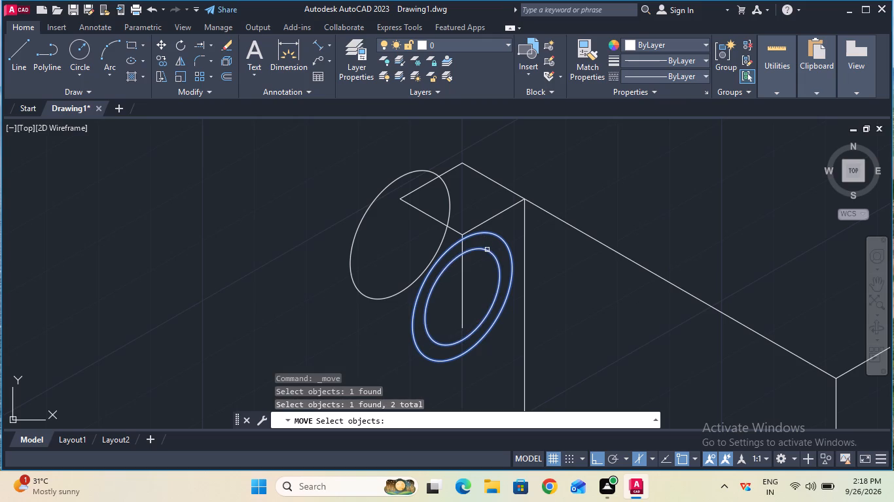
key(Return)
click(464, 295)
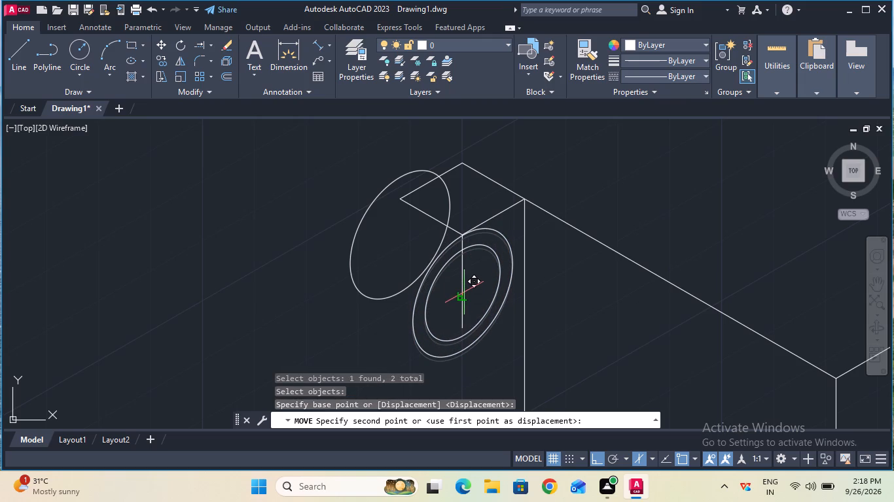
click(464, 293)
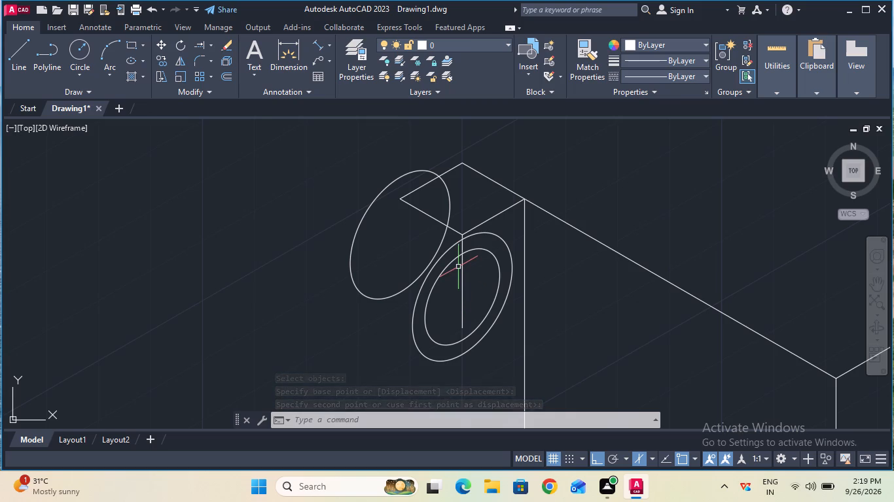
Move both front isocircles together from the outer one's upper edge at the vertical line to the rhombus's front corner.
click(162, 44)
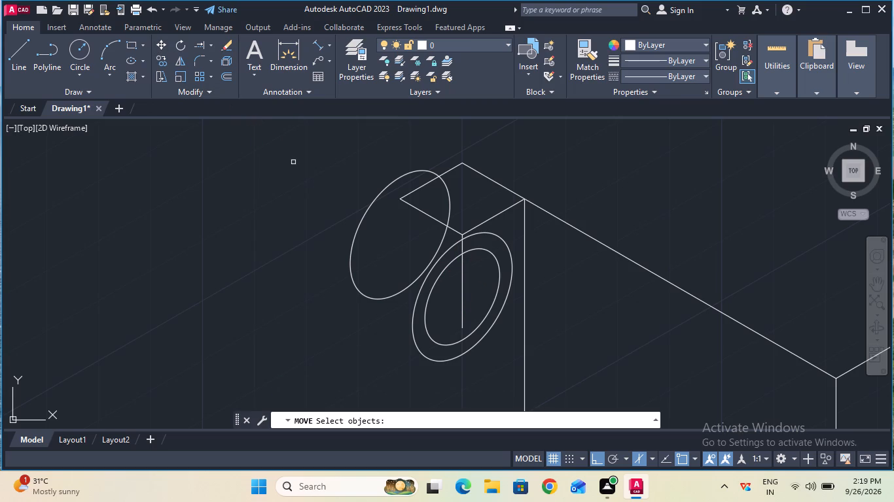
click(441, 276)
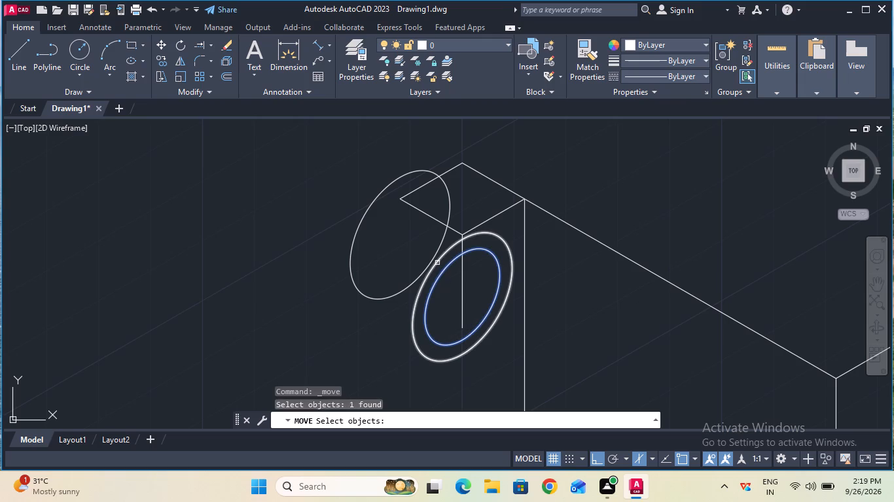
shift+click(437, 263)
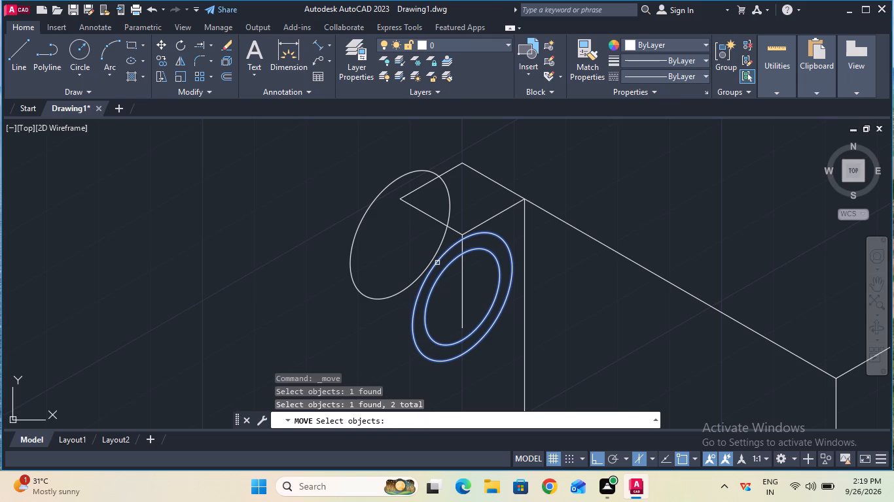
key(Return)
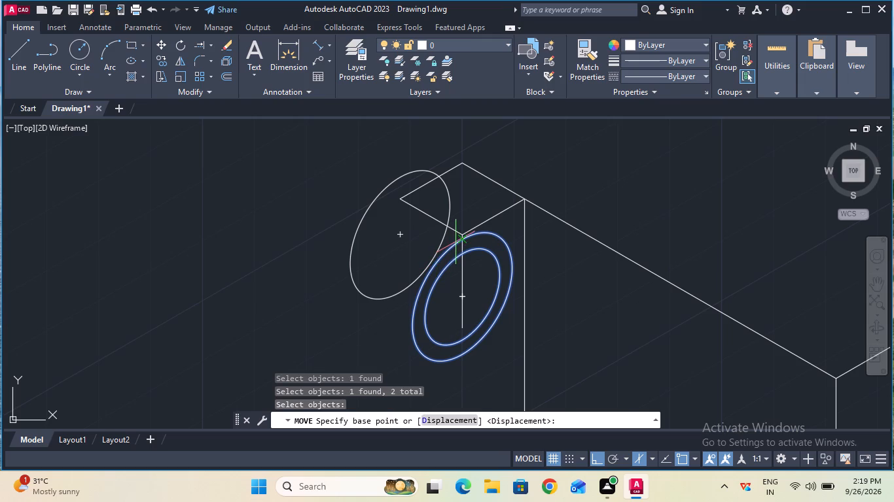
click(460, 241)
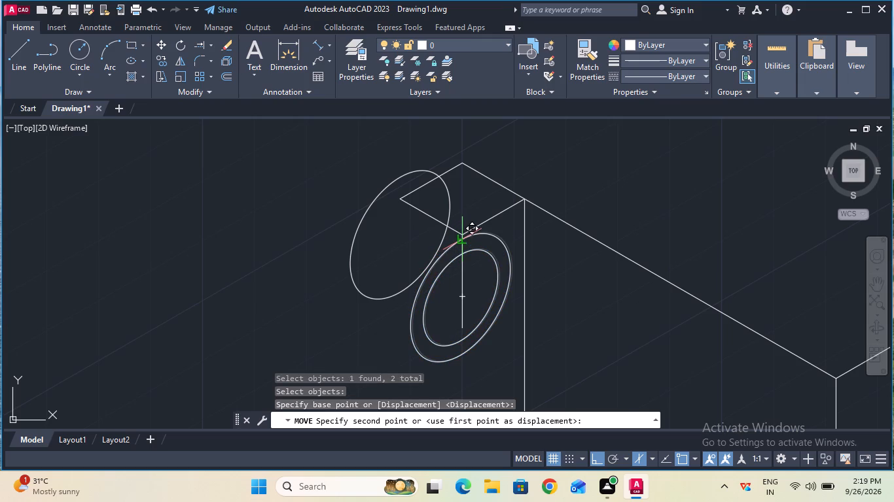
click(460, 233)
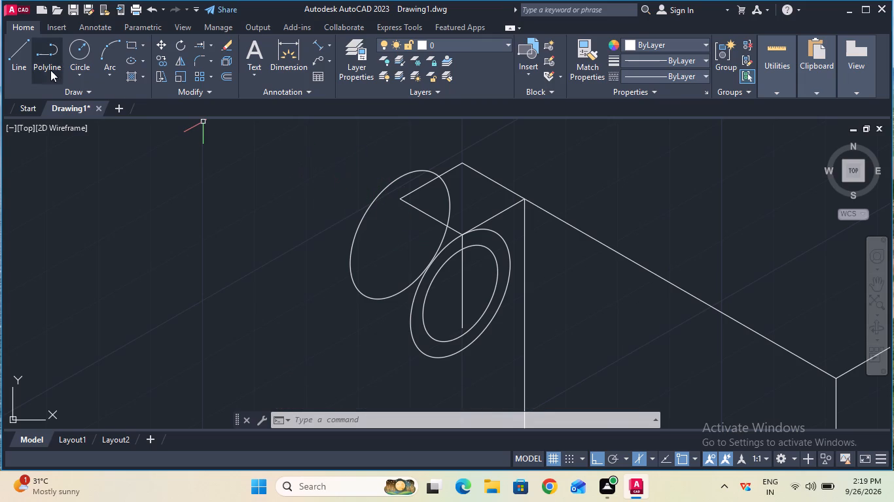
Draw a 6 mm vertical line straight down from the rhombus's left corner.
click(18, 60)
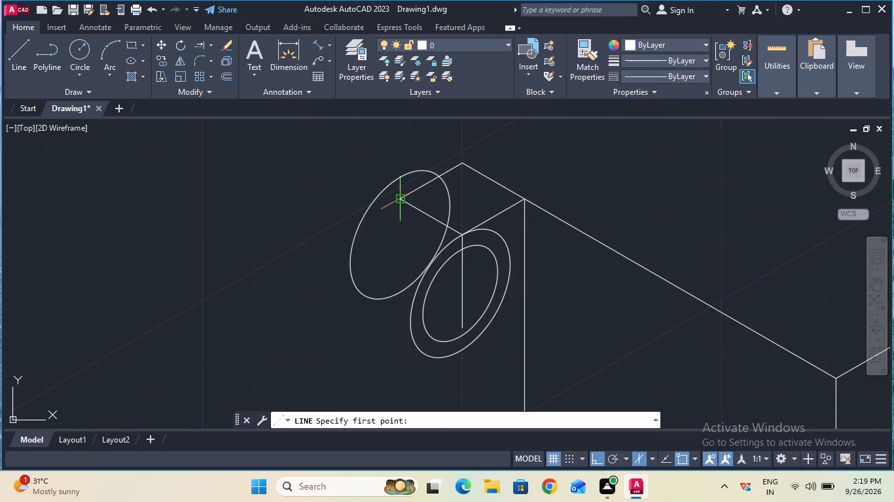
click(402, 199)
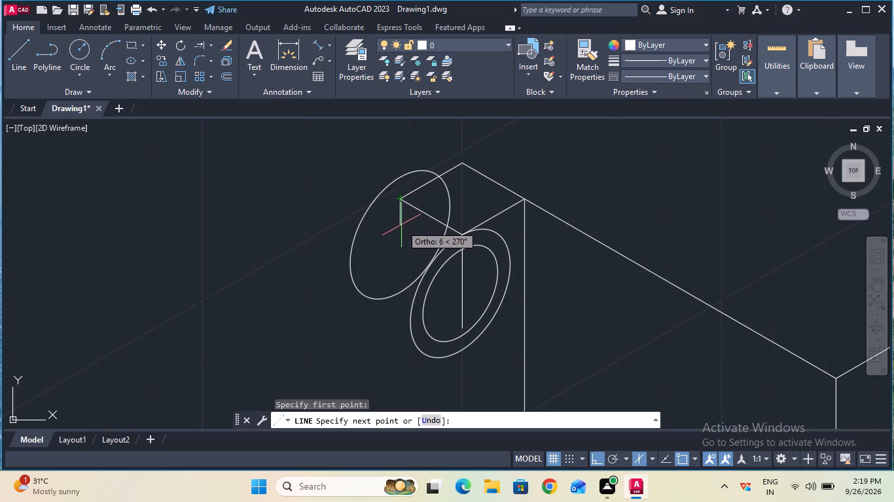
key(6)
key(Return)
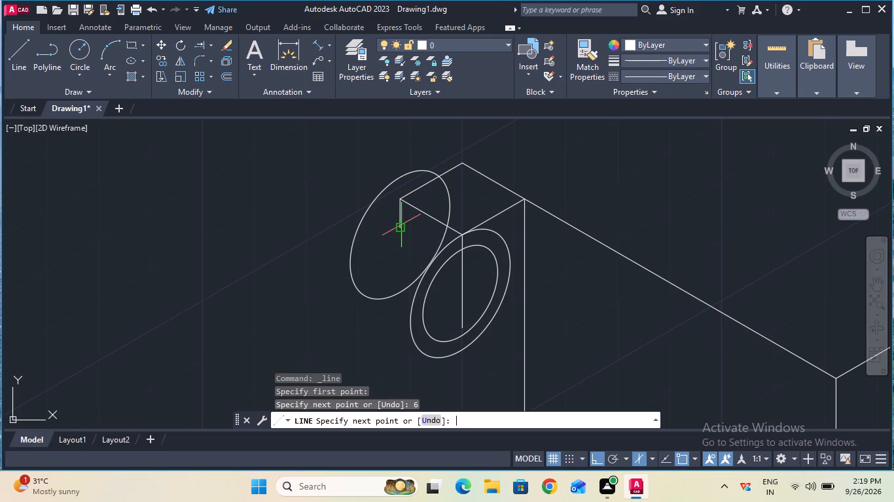
key(Escape)
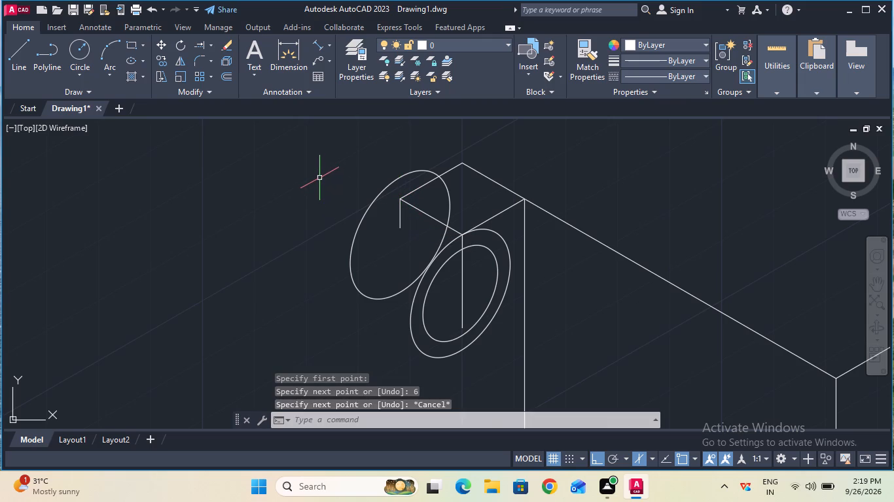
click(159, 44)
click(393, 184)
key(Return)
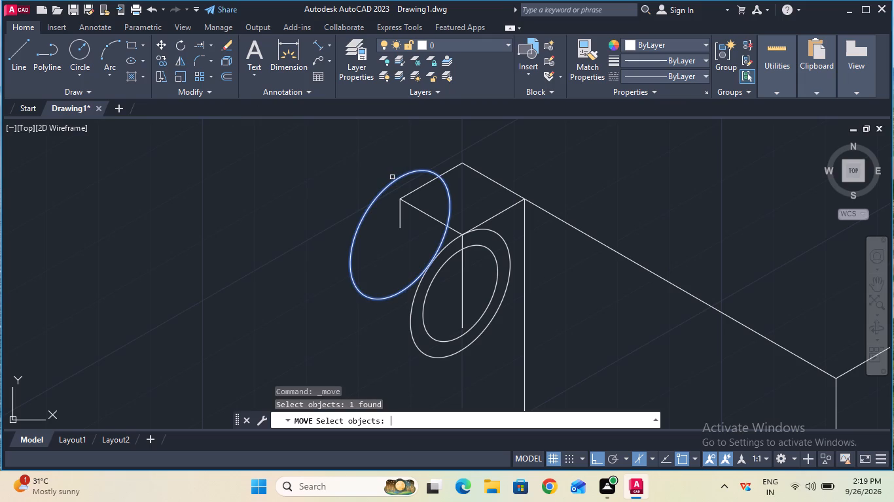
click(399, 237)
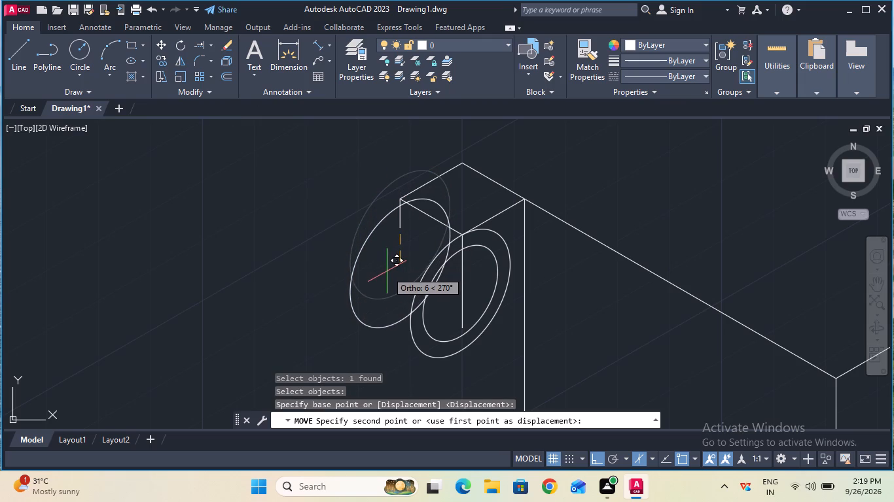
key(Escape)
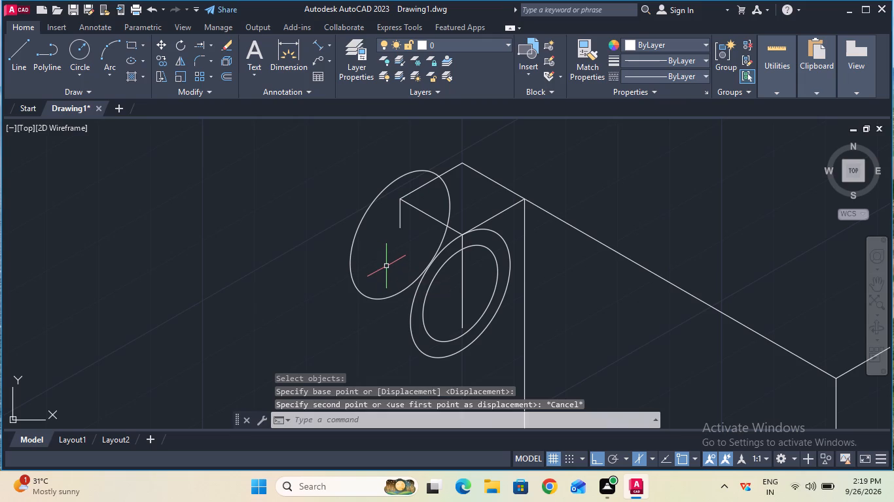
Delete the rear isocircle copy behind the rhombus's left corner.
click(357, 228)
key(Delete)
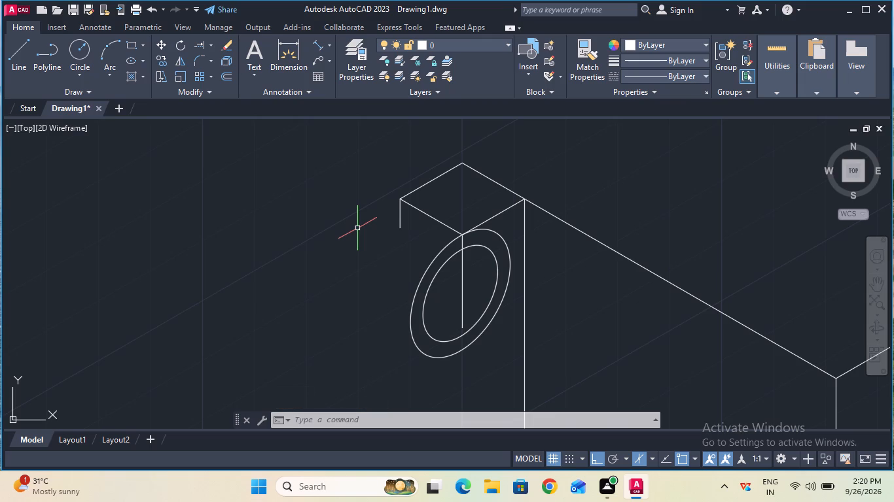
Copy the outer front isocircle 15 mm from its centre toward the upper-left rear along the left isoplane's 150° axis.
click(163, 65)
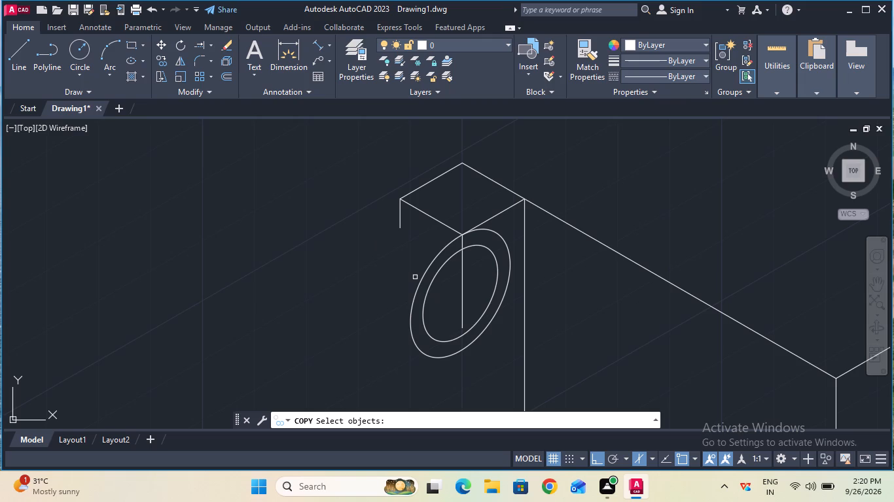
click(420, 280)
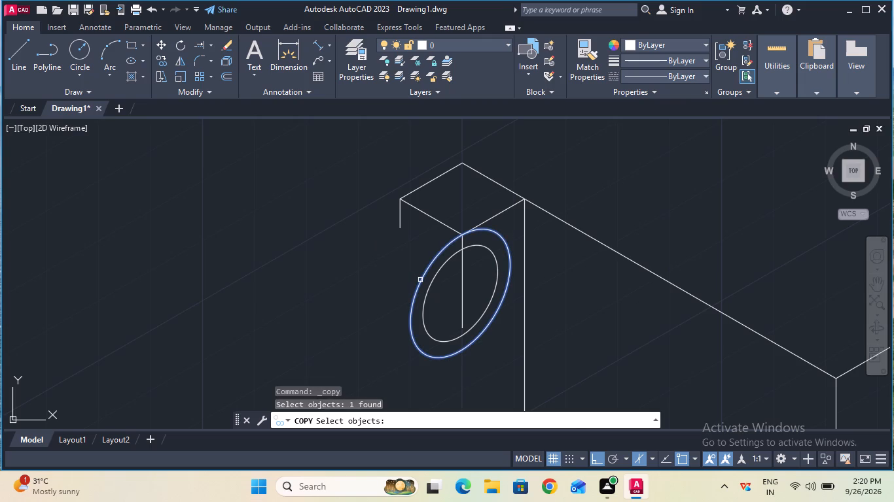
key(Return)
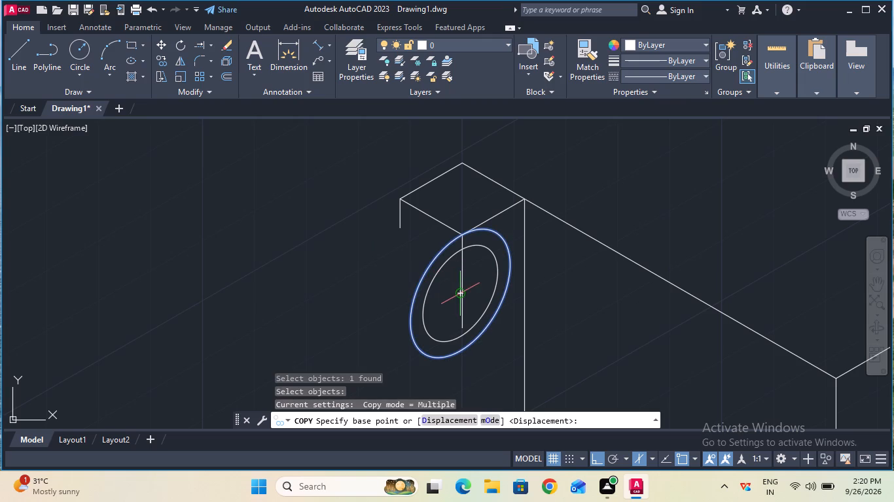
click(458, 296)
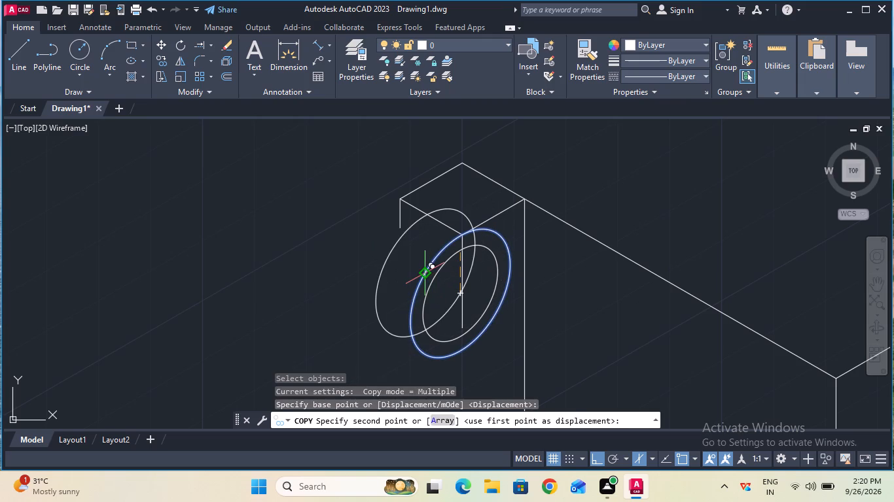
key(F5)
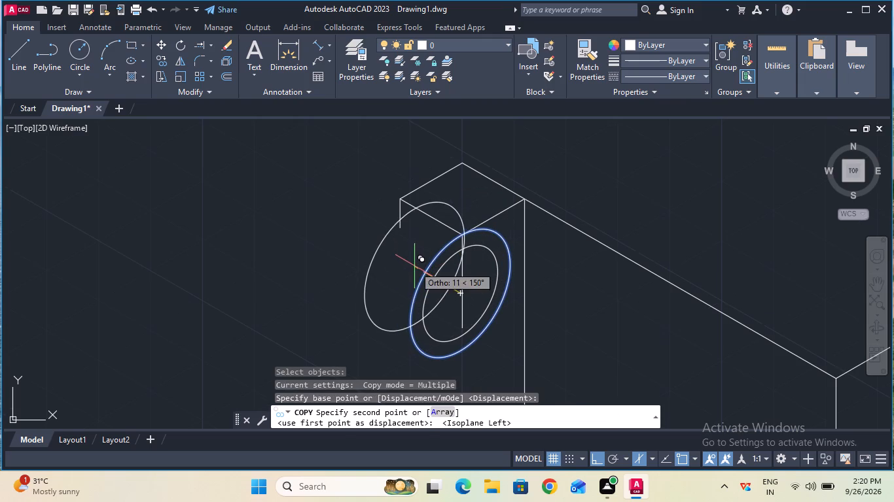
text(15)
key(Return)
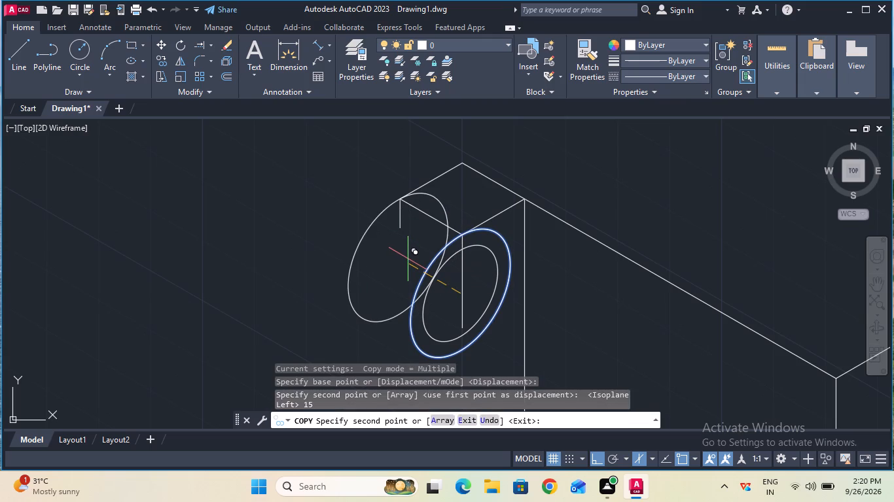
key(Escape)
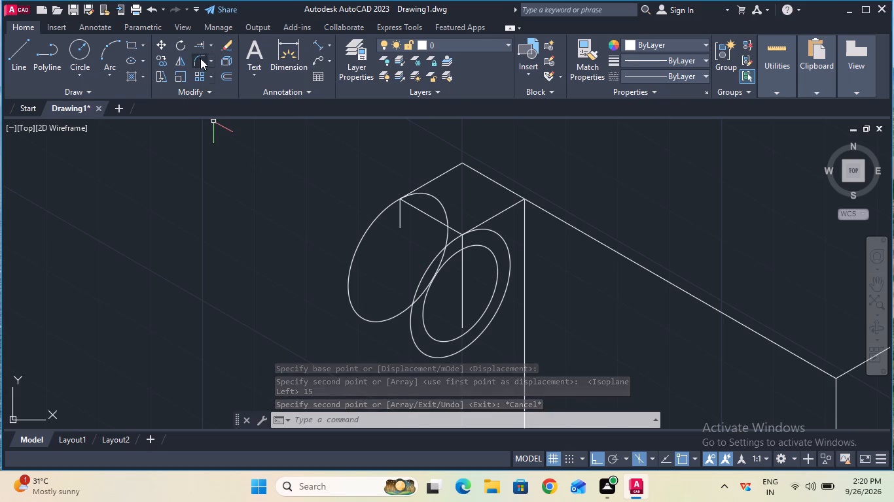
Trim the vertical line inside the inner isocircle and the rear isocircle's arcs between the rhombus's left corner and the front outer isocircle.
click(213, 45)
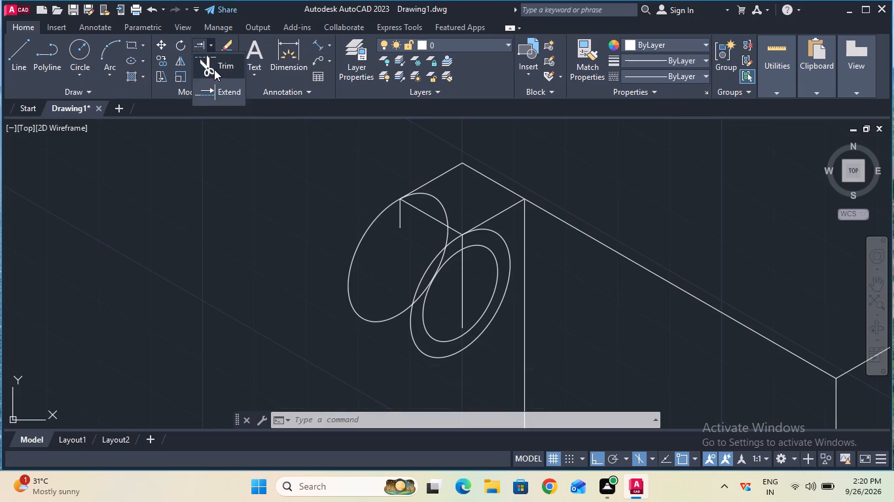
click(214, 69)
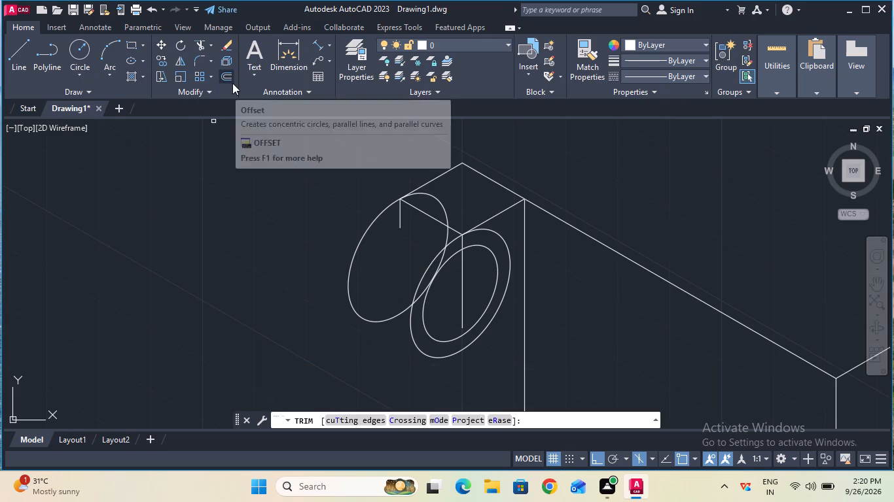
click(463, 300)
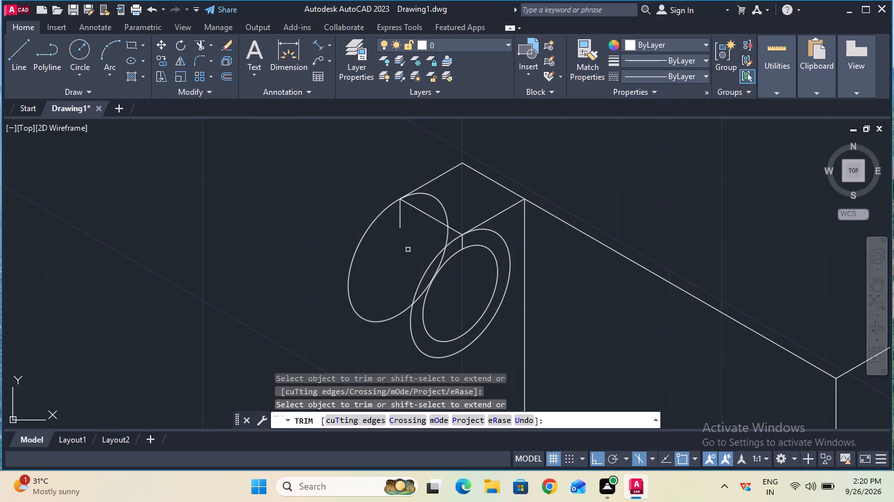
click(446, 235)
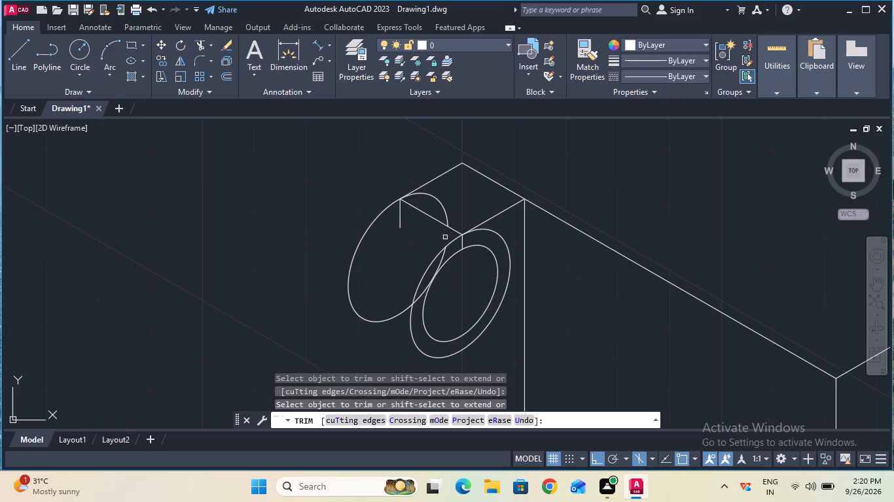
click(436, 201)
key(Escape)
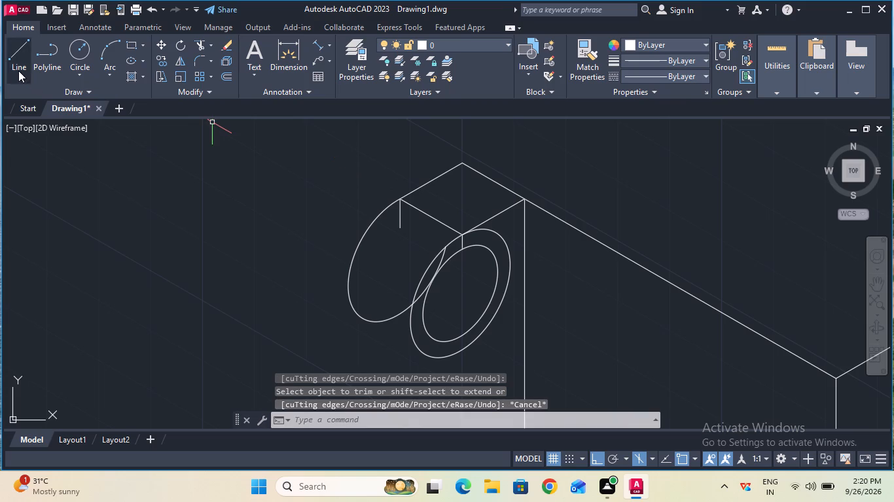
Draw a 12 mm line from the front isocircles' centre down-left along the 210° isometric axis to the outer isocircle.
click(18, 69)
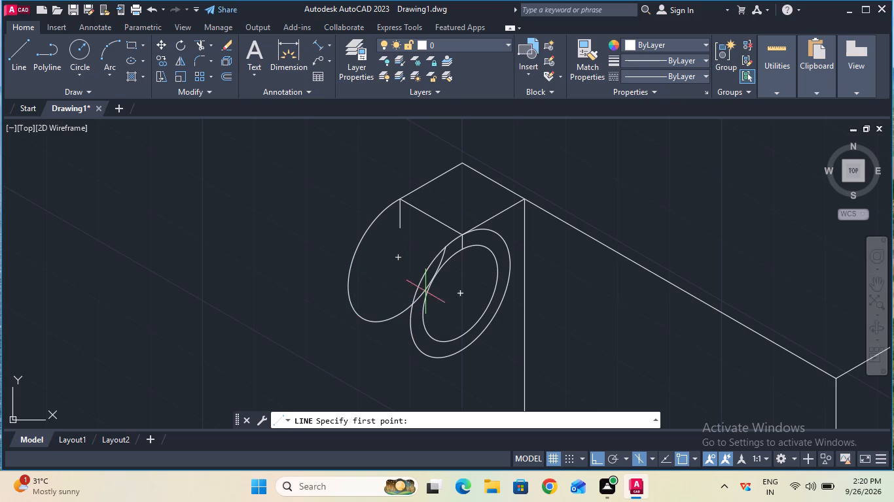
click(459, 292)
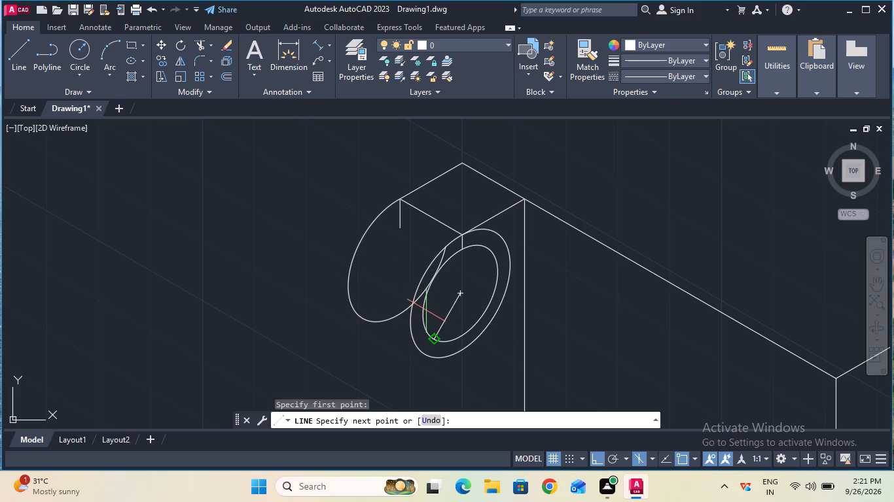
key(F5)
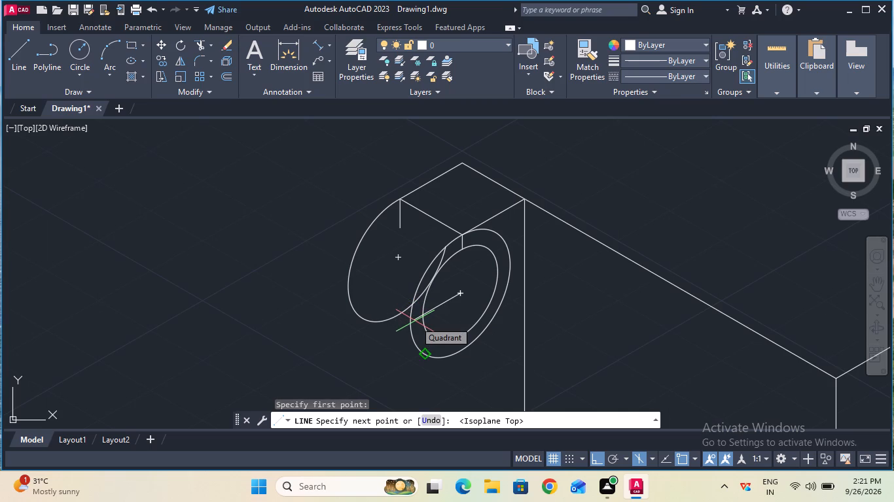
text(12)
key(Return)
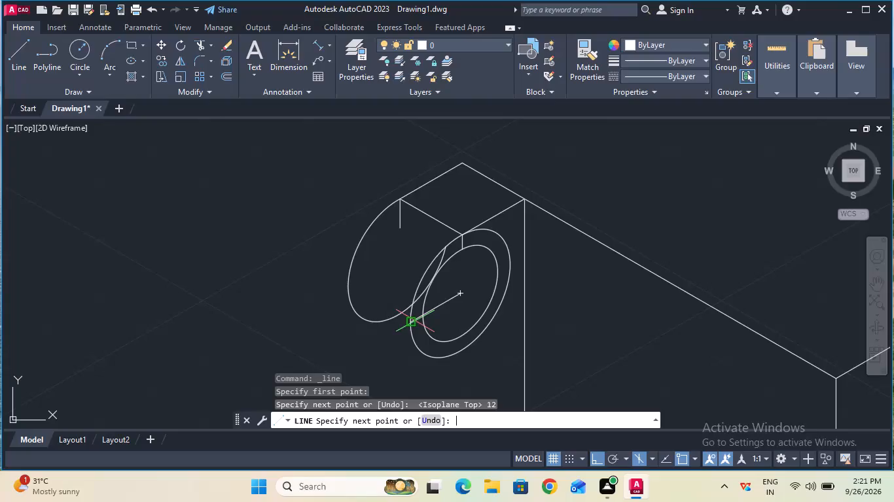
key(Escape)
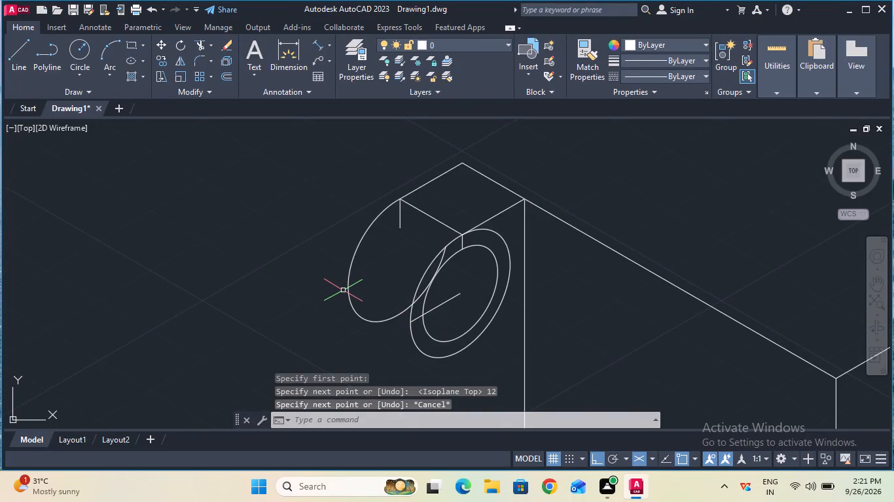
Trim the part of the rear isocircle that lies inside the front outer isocircle.
click(202, 47)
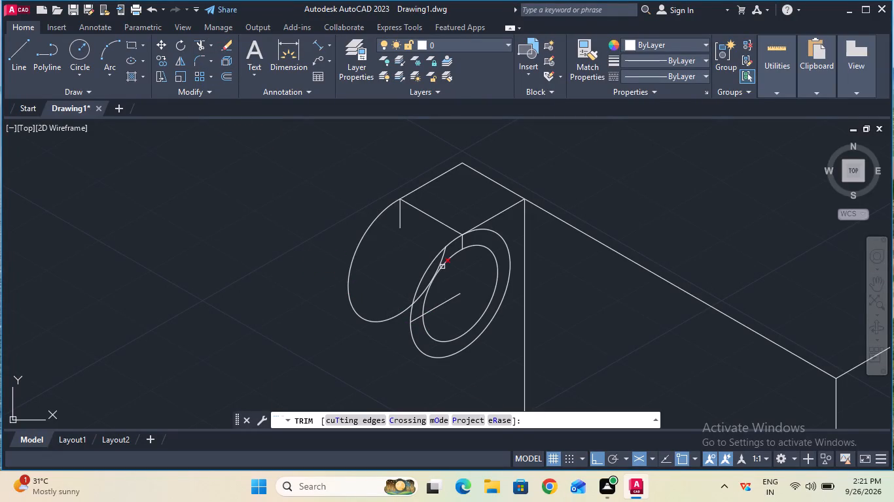
click(441, 260)
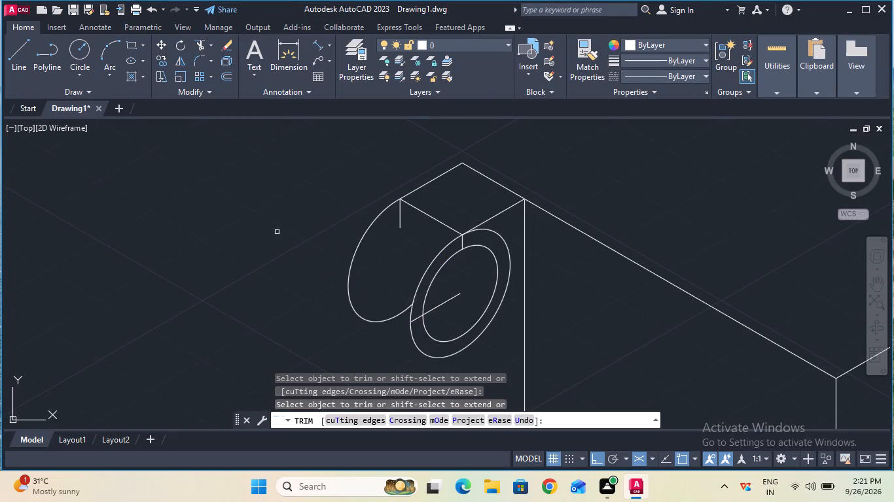
key(Escape)
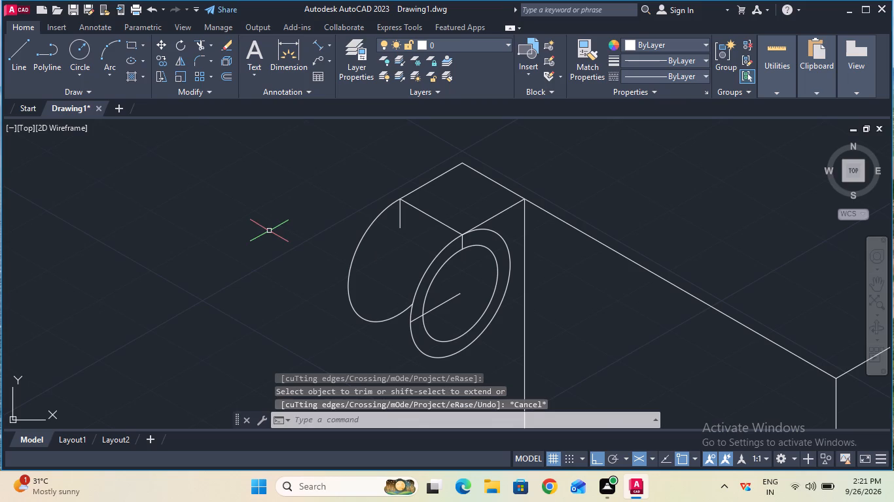
Draw a 15 mm line from the radius line's outer end along the 150° isometric axis to the rear isocircle.
click(24, 66)
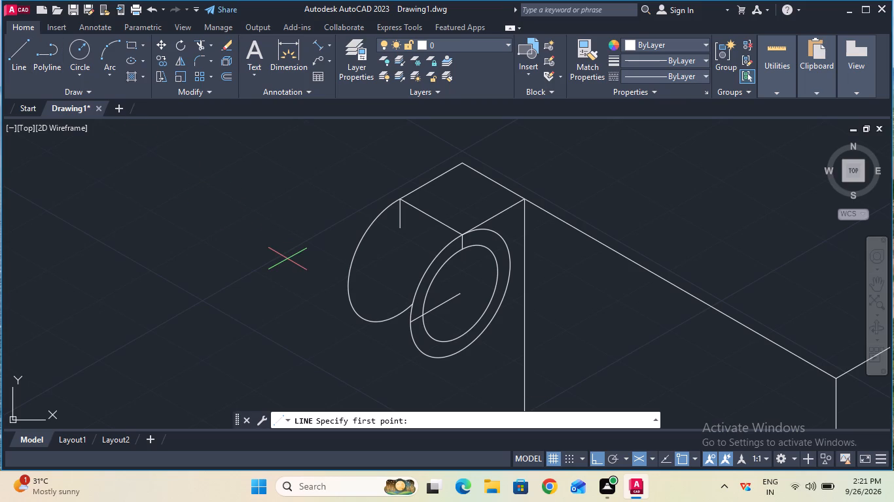
click(409, 324)
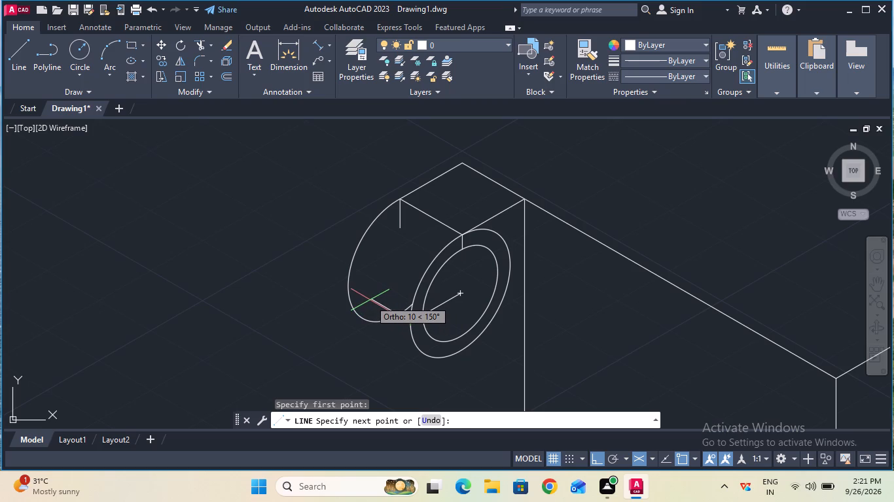
text(15)
key(Return)
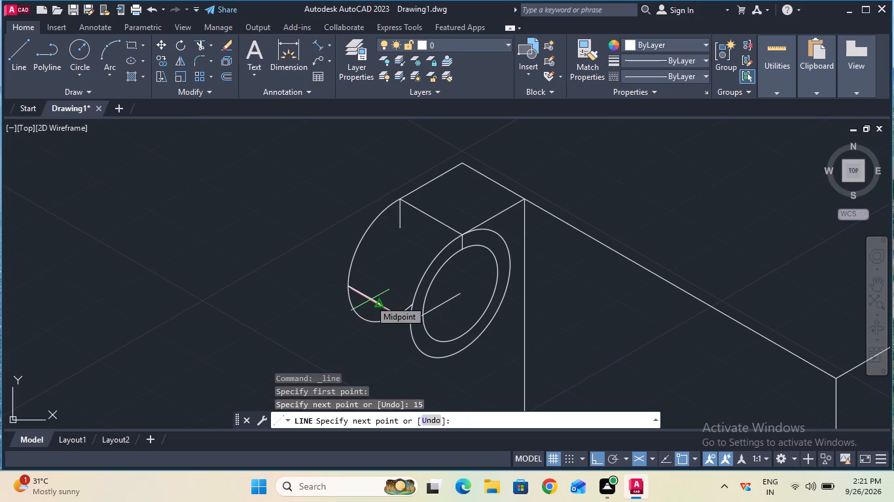
key(Escape)
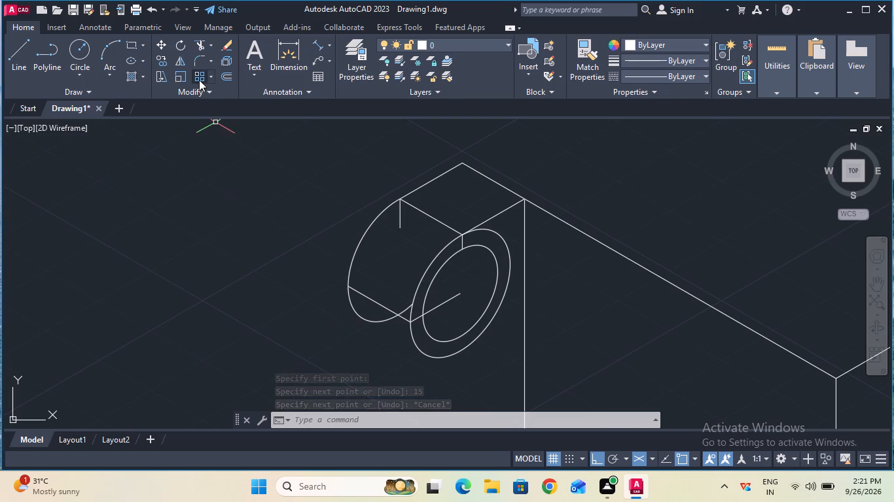
Trim away the rear isocircle's lower arc on both sides of the 15 mm connecting line.
click(199, 50)
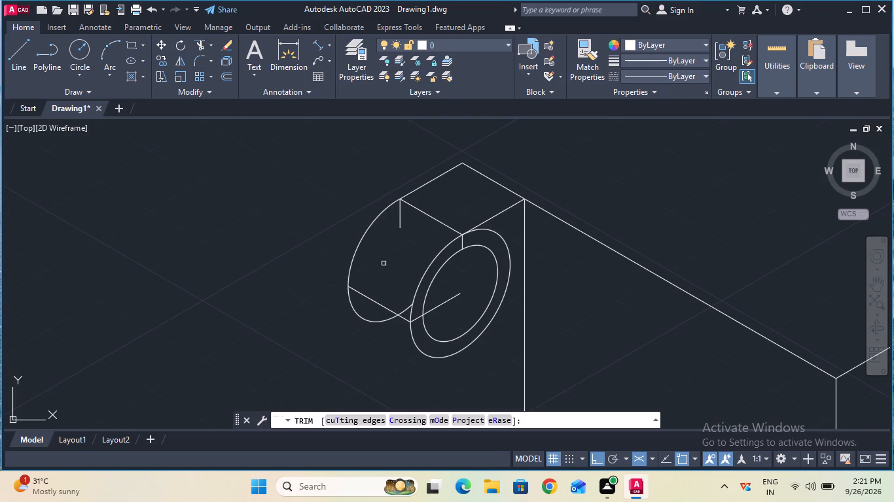
click(403, 309)
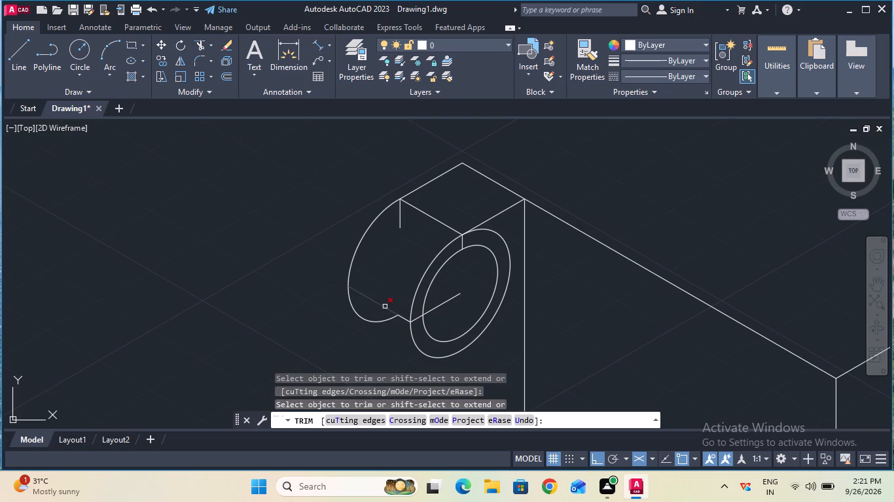
click(361, 314)
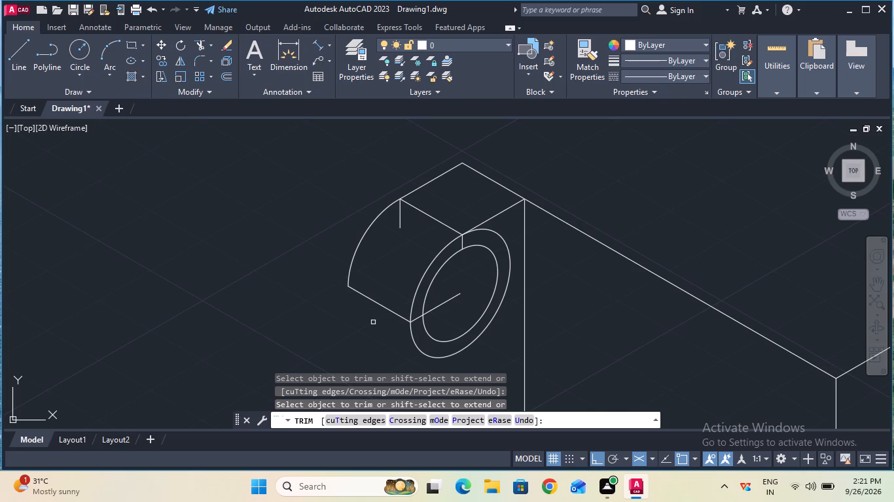
key(Escape)
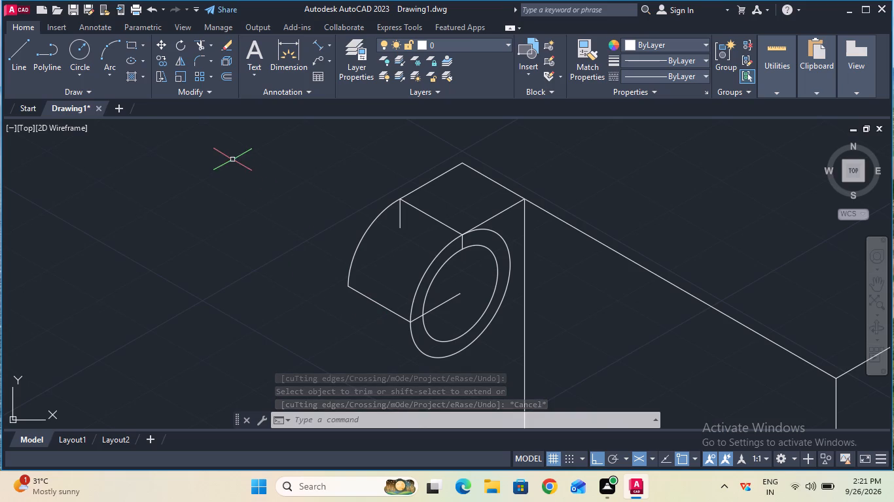
Draw a 12 mm vertical line straight down from the front isocircles' centre in the right isoplane.
click(22, 61)
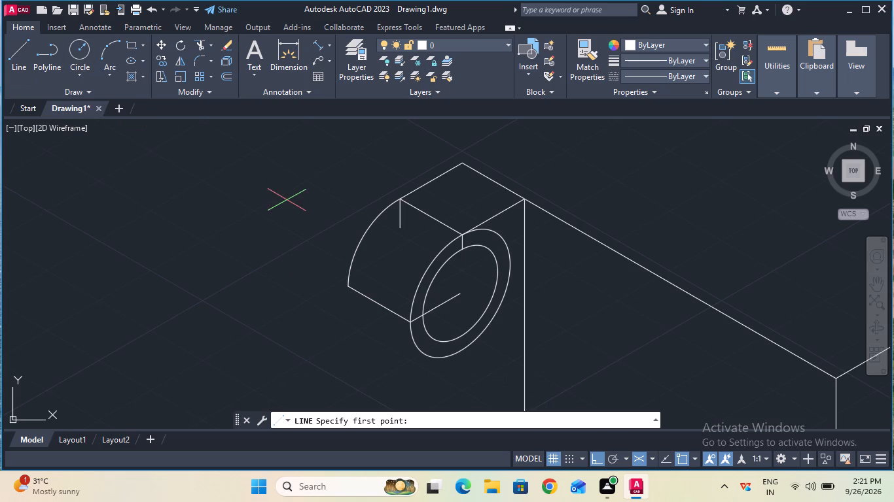
click(459, 297)
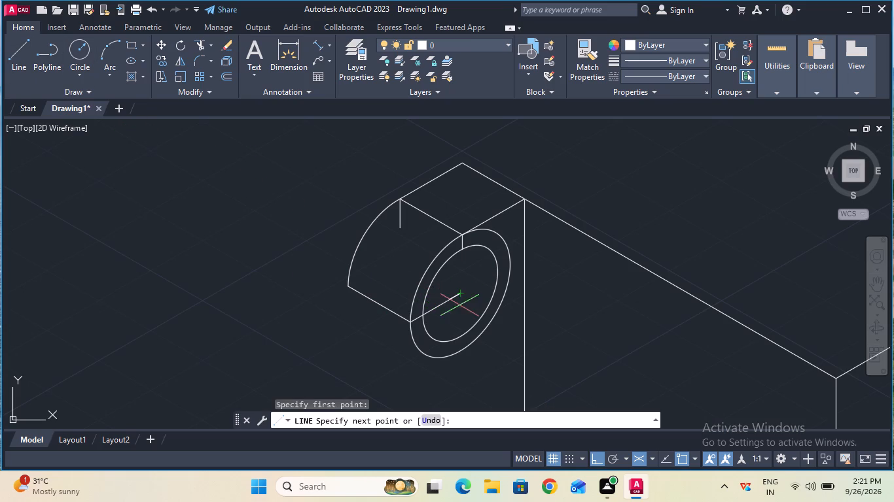
key(F5)
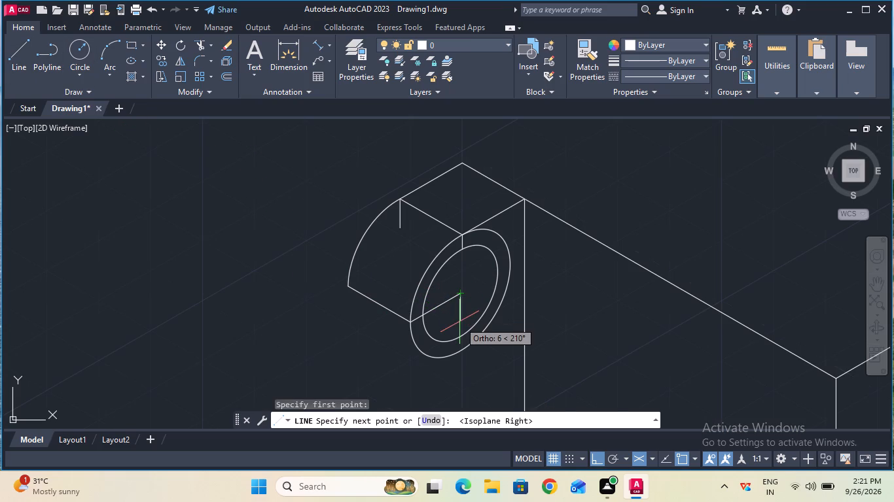
text(12)
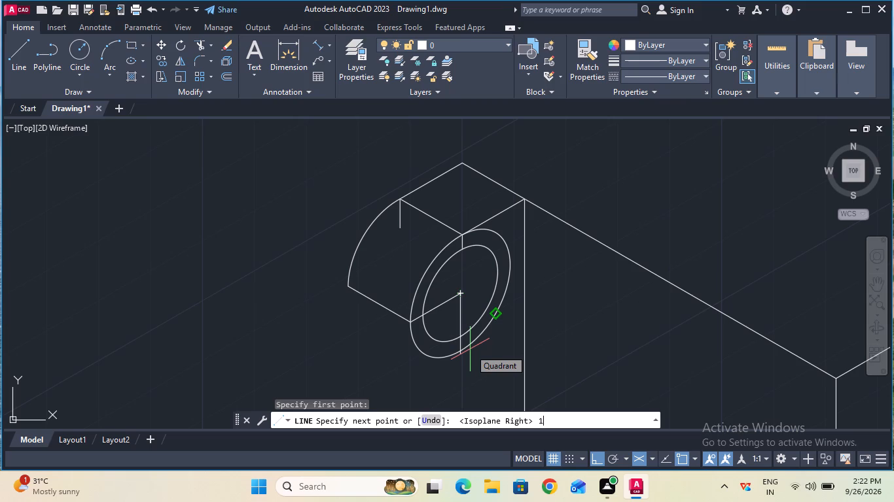
key(Return)
key(Escape)
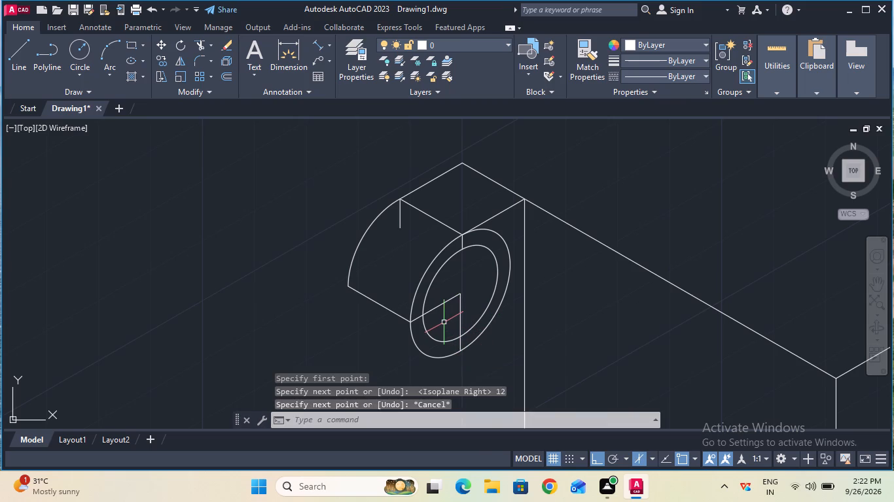
ctrl+scroll(444, 322, down, 1)
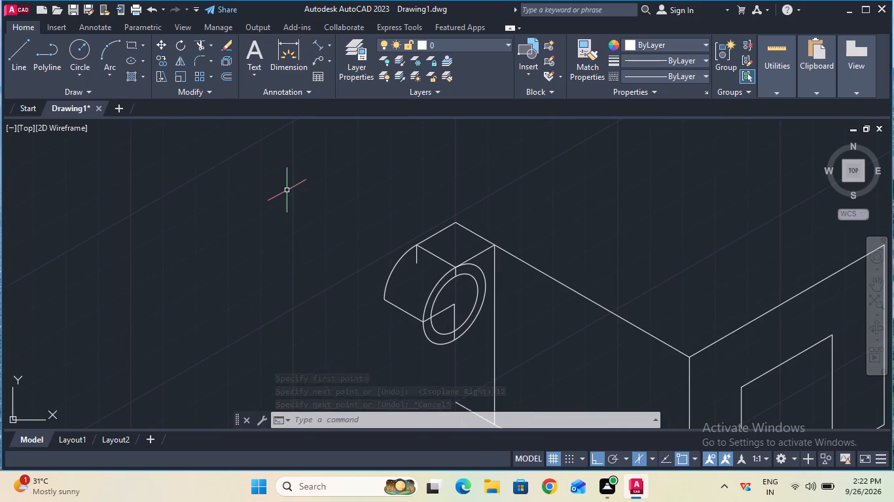
Trim the front outer isocircle's lower arc and the arc beside the long vertical edge, keeping its upper outer arc.
click(196, 46)
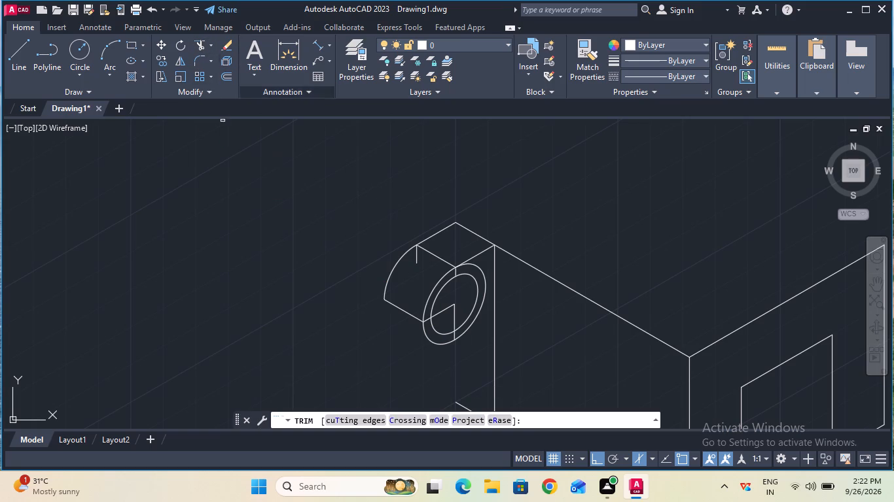
click(434, 343)
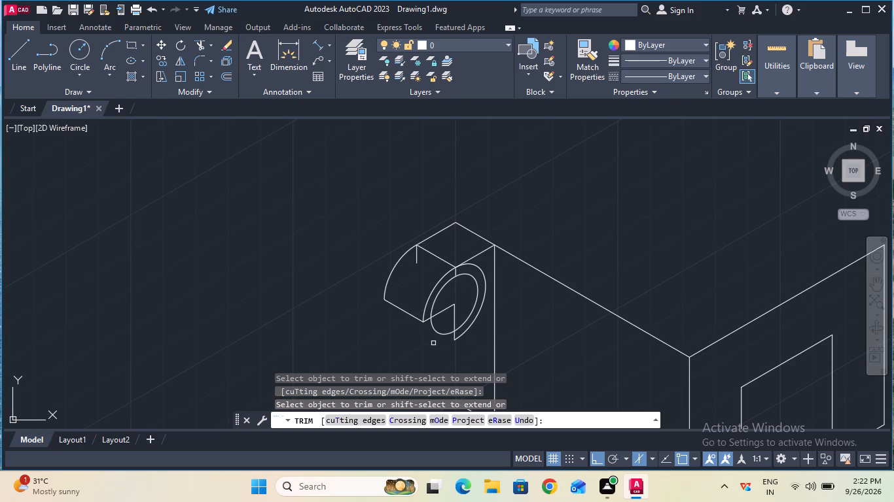
click(486, 285)
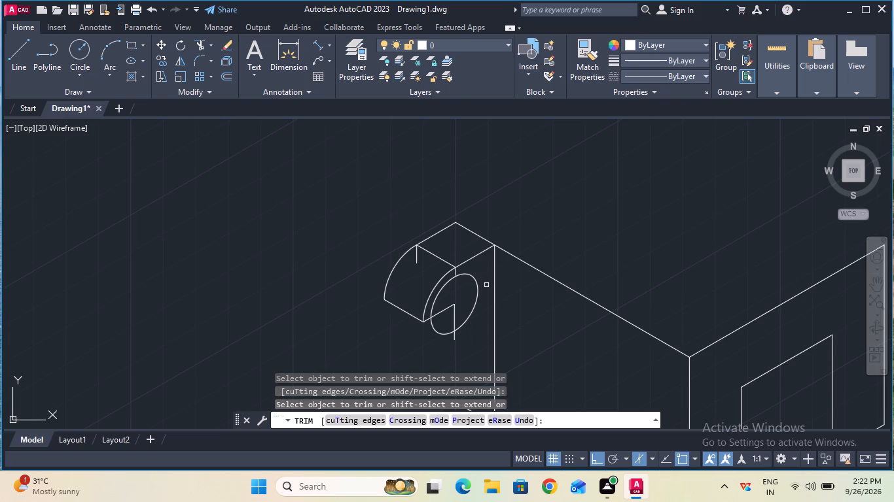
Trim away the two short vertical stubs hanging below the ends of the 15 mm line on the boss's top face.
click(418, 261)
ctrl+scroll(452, 264, up, 4)
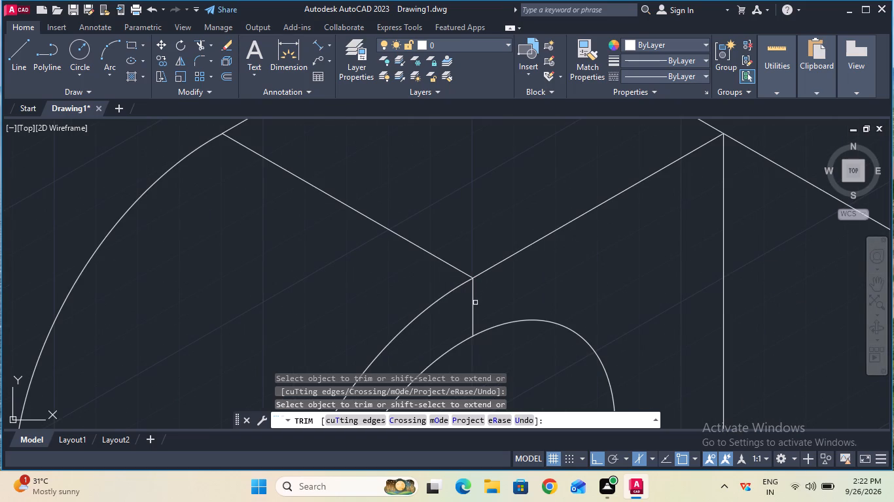
click(469, 303)
click(477, 298)
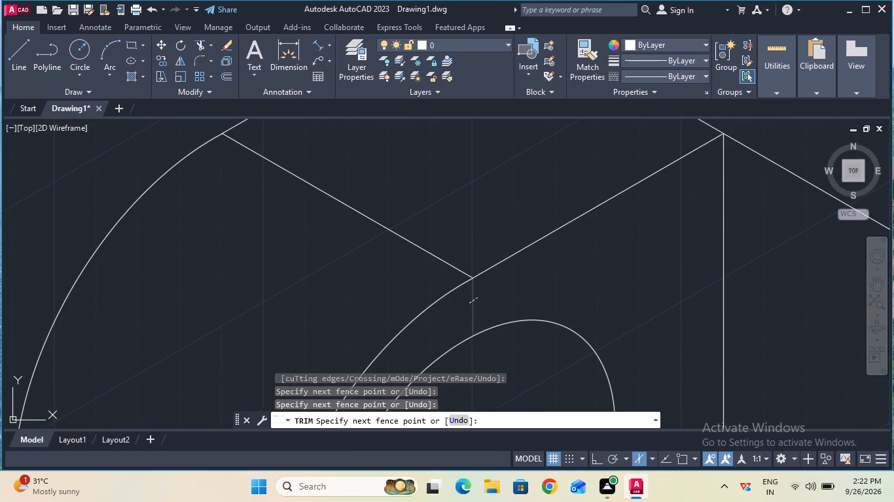
ctrl+scroll(478, 298, down, 3)
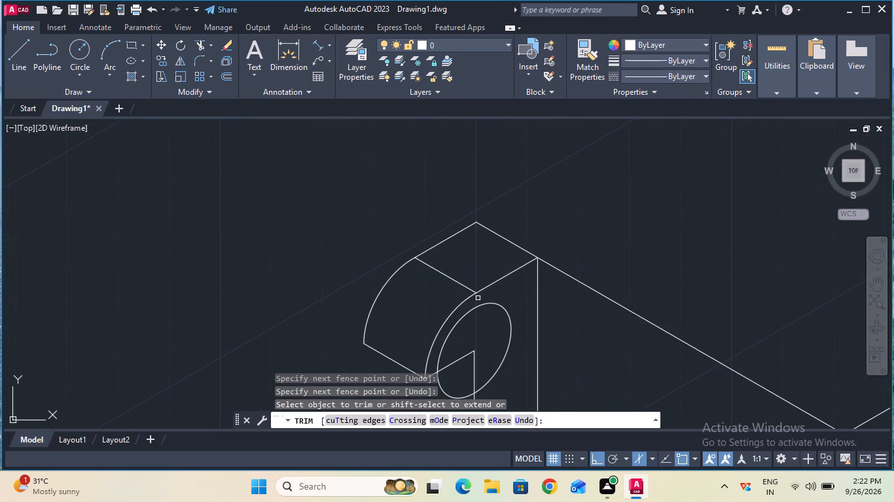
ctrl+scroll(478, 298, down, 1)
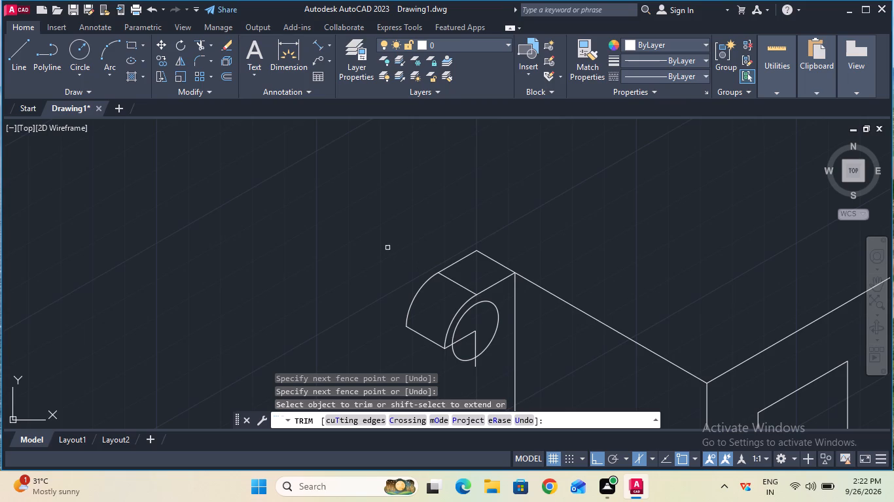
key(Escape)
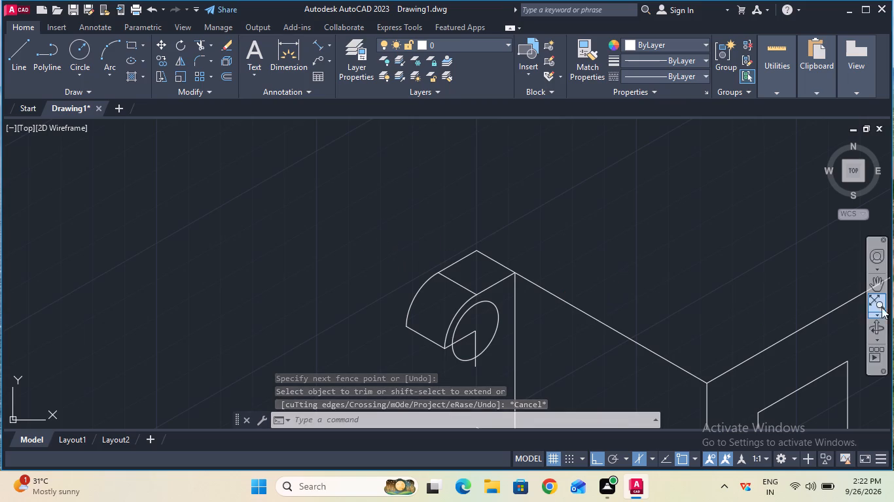
Check the length of the bottom edge segment beyond the long vertical edge with a temporary aligned dimension.
click(872, 282)
drag(662, 297, 683, 204)
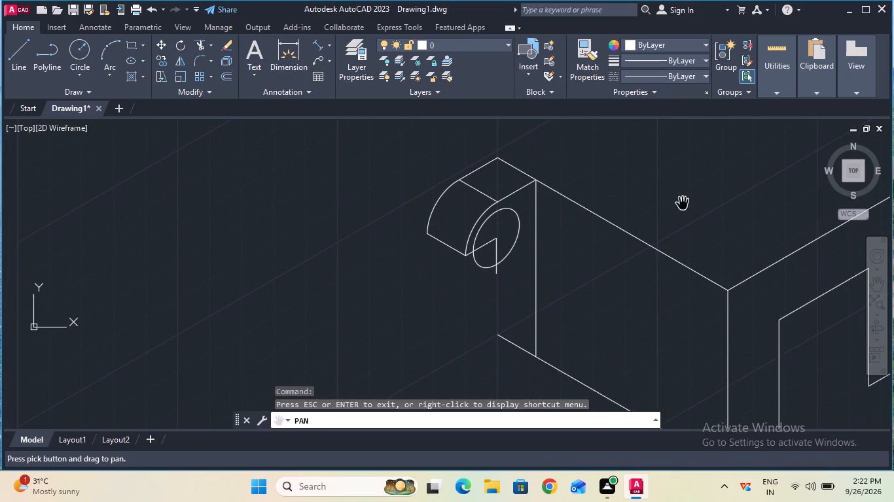
key(Escape)
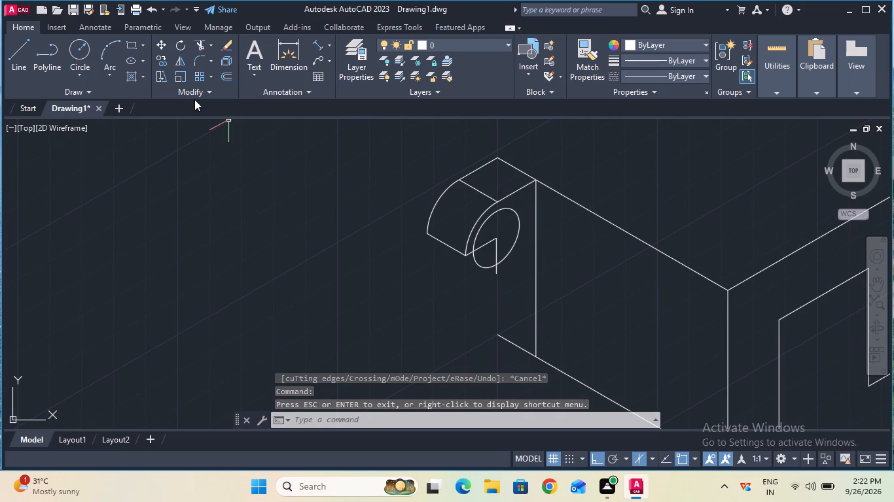
click(22, 50)
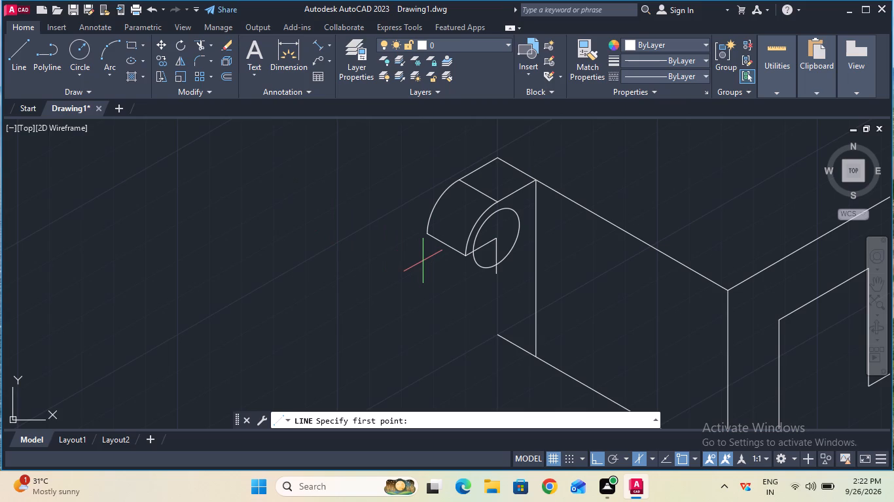
key(Escape)
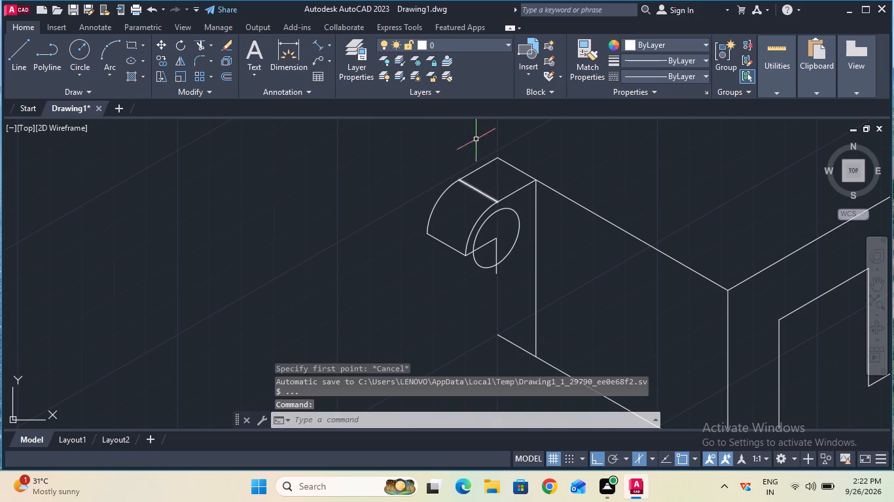
click(319, 40)
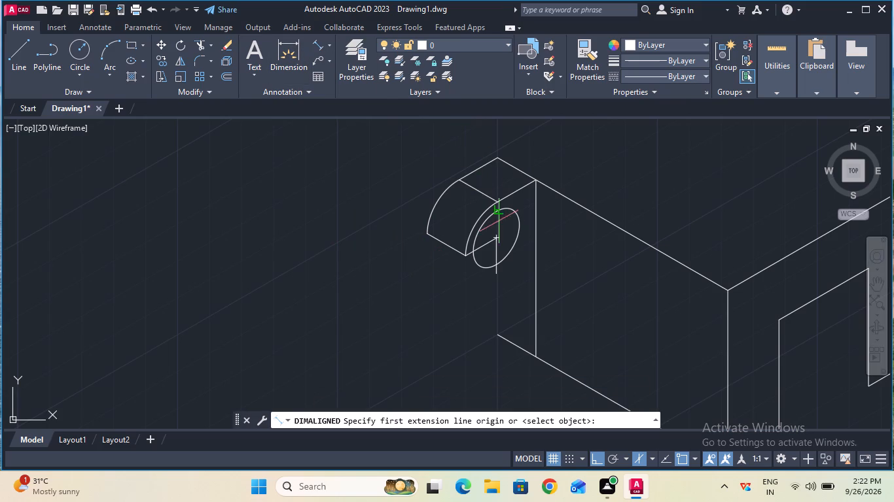
click(534, 361)
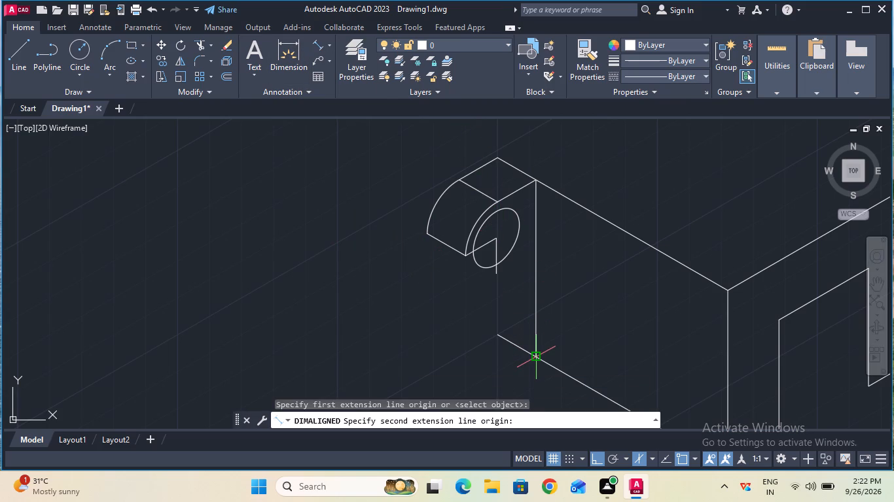
click(497, 334)
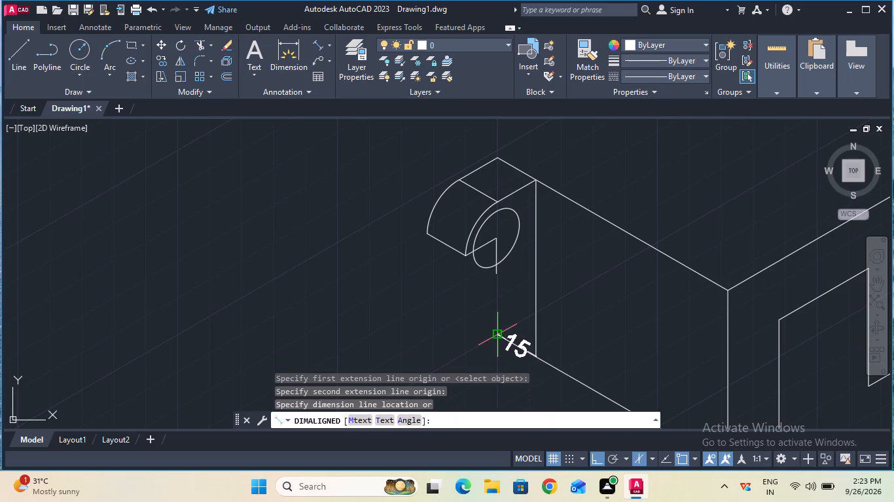
key(Escape)
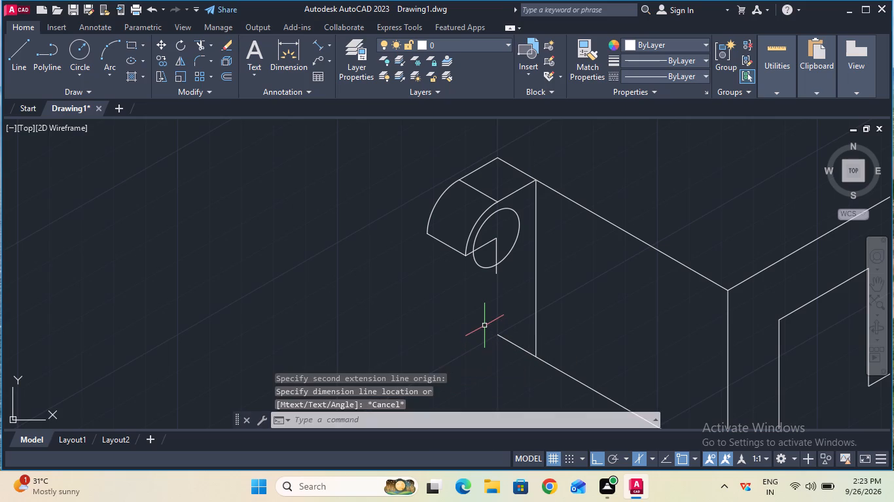
With ortho off, draw a slanted line from the front outer arc's lower end to the bottom of the long vertical edge.
click(13, 64)
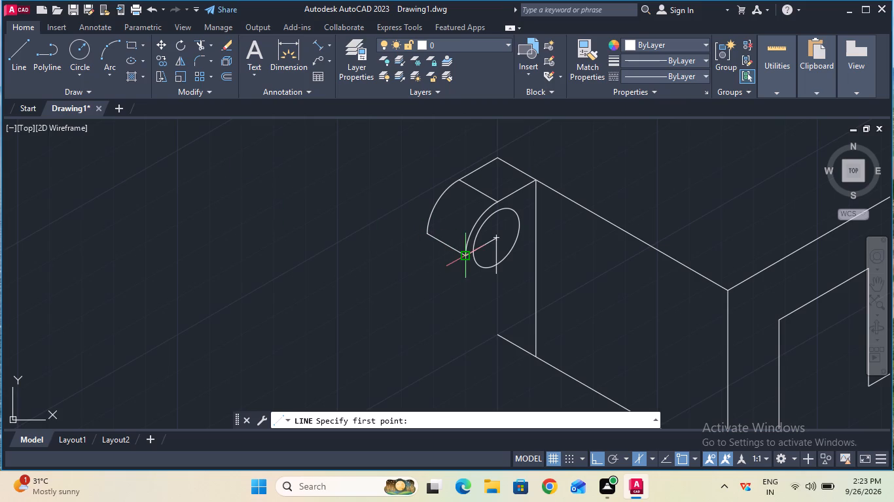
click(463, 255)
key(F5)
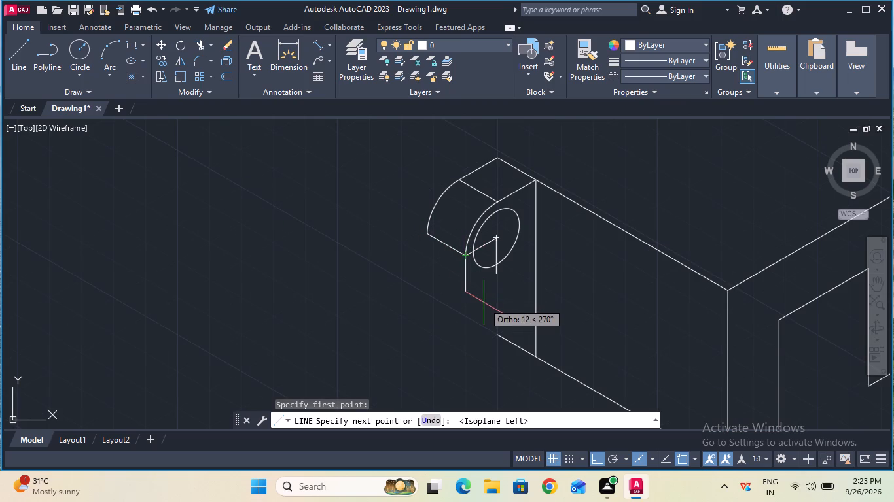
key(F8)
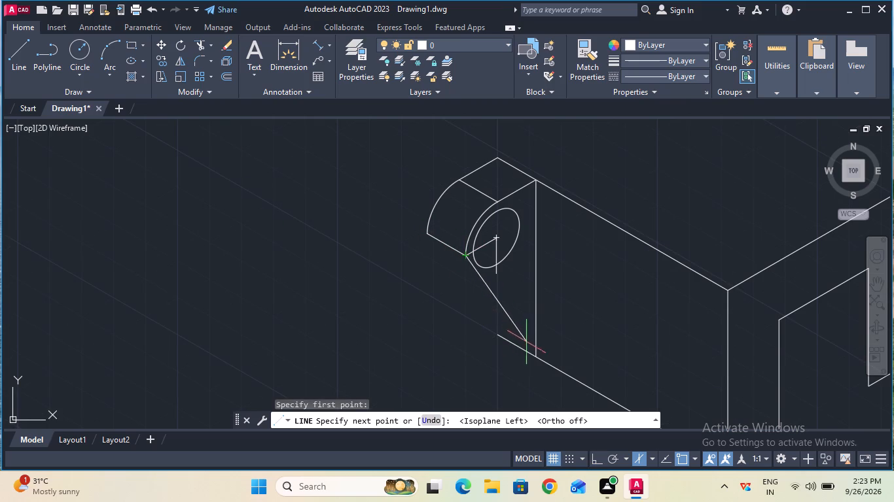
click(534, 354)
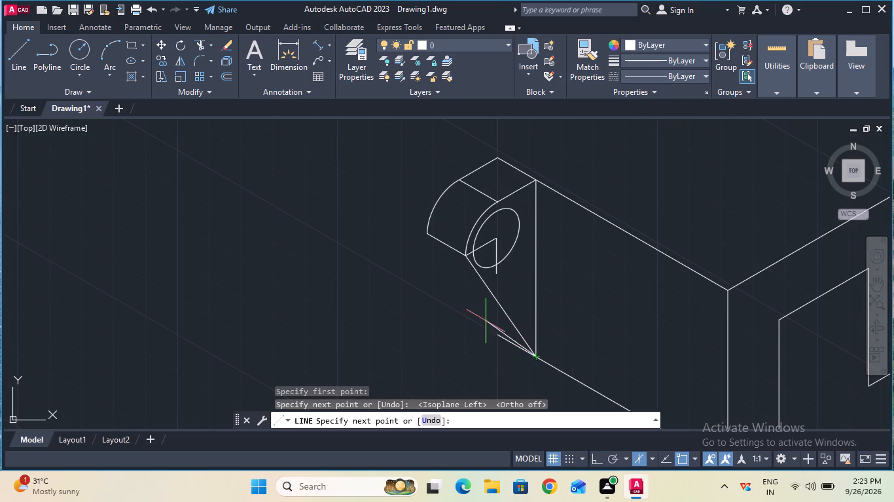
key(Escape)
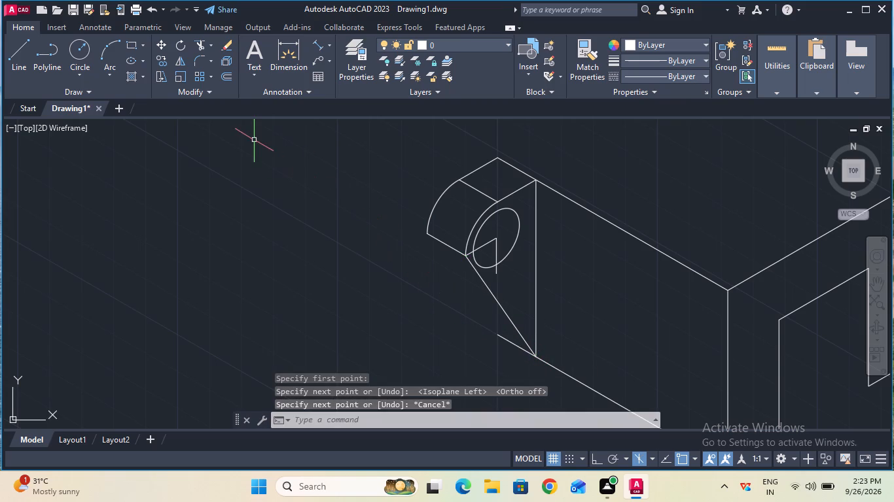
Draw a matching slanted line from the rear arc's lower end to the free end of the bottom edge.
click(26, 61)
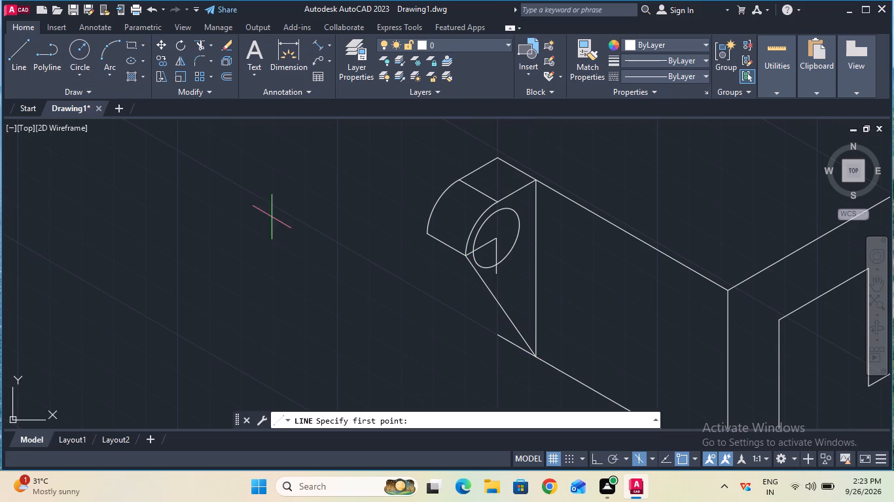
click(429, 234)
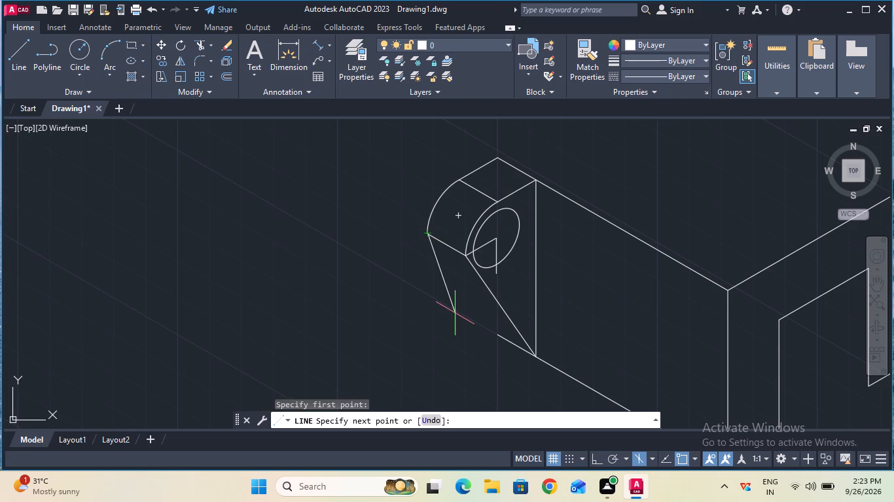
click(498, 337)
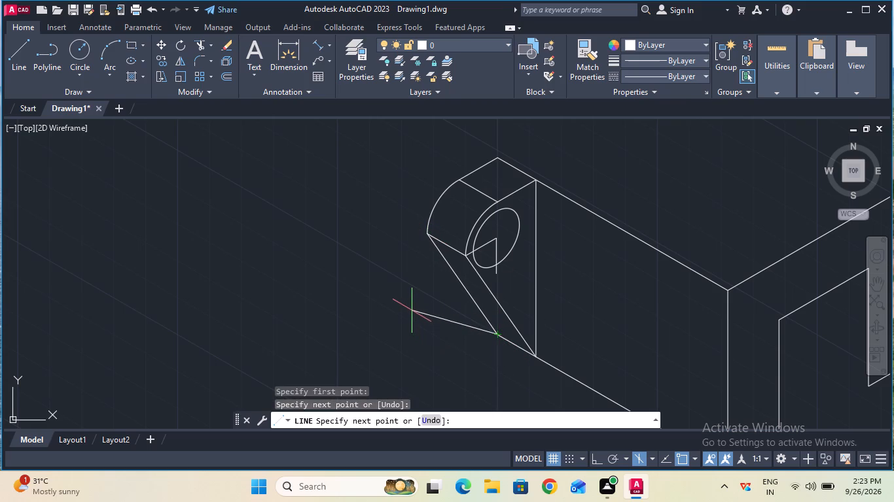
key(Escape)
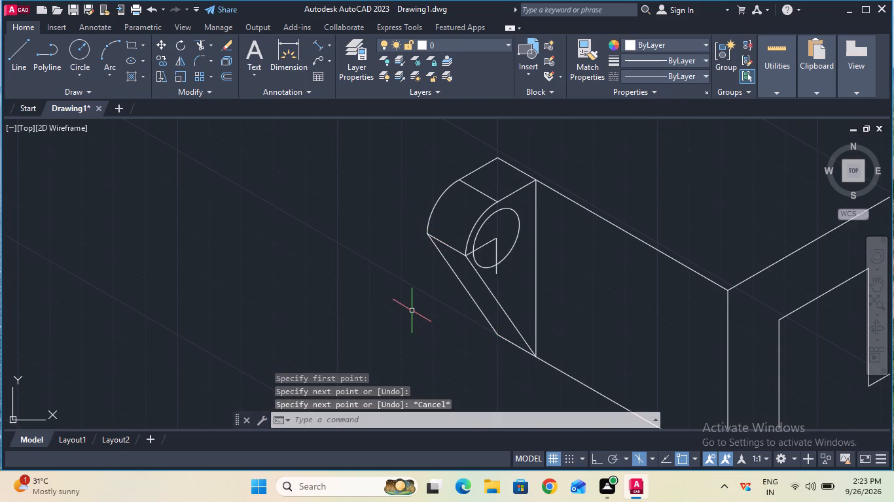
Trim away the radius line and the 12 mm vertical line at the inner isocircle, including the pieces outside it.
click(199, 43)
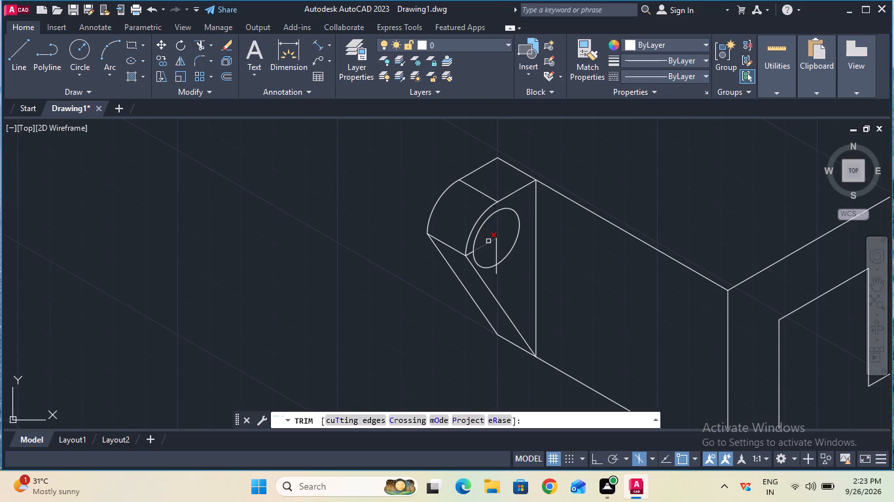
click(488, 241)
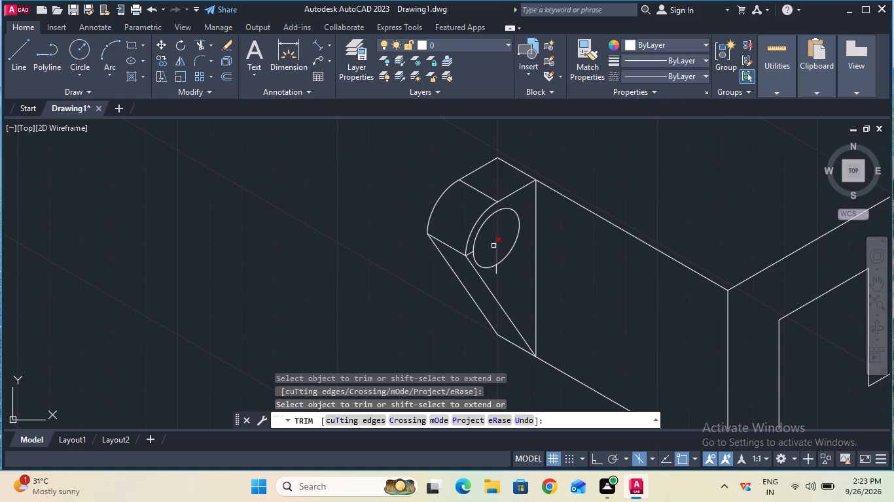
click(493, 244)
click(499, 246)
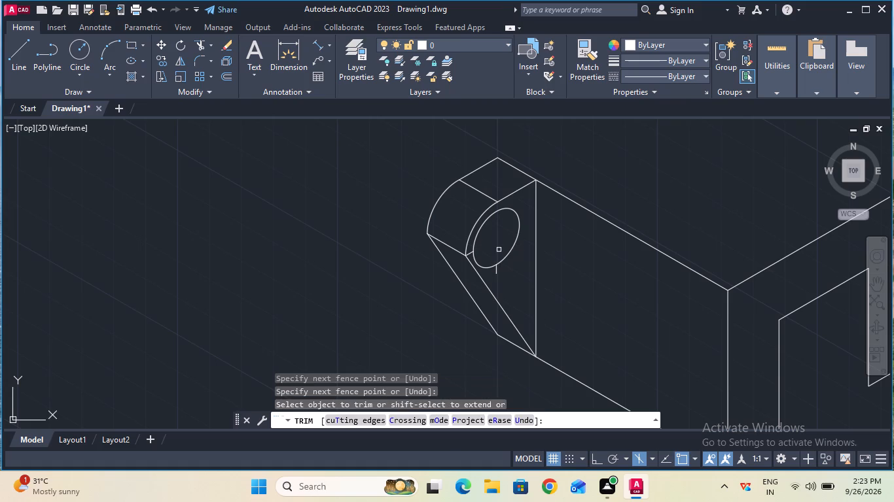
click(496, 270)
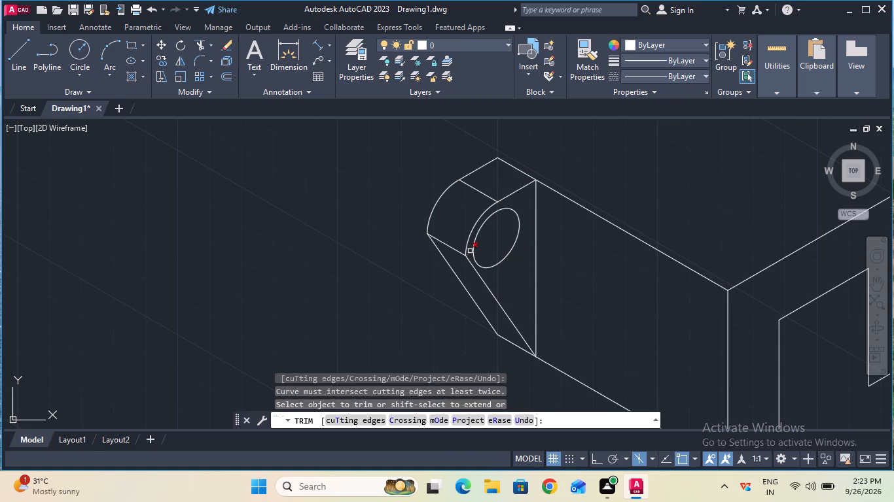
click(470, 251)
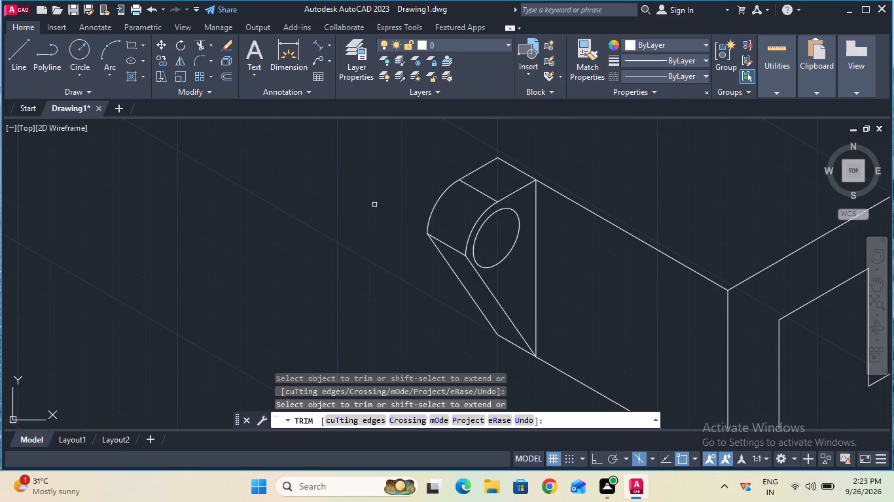
key(Escape)
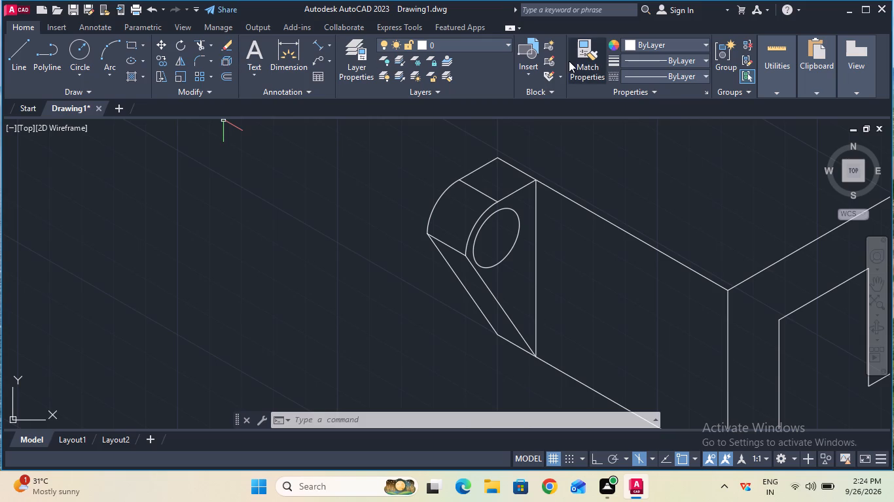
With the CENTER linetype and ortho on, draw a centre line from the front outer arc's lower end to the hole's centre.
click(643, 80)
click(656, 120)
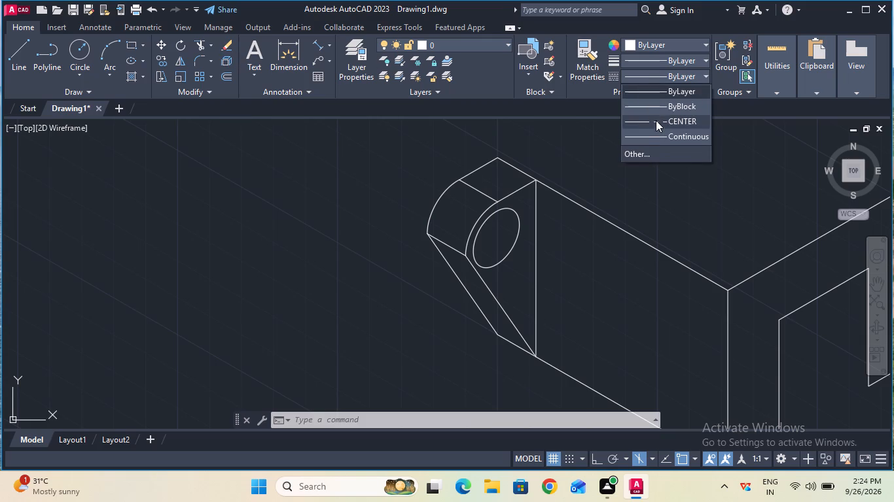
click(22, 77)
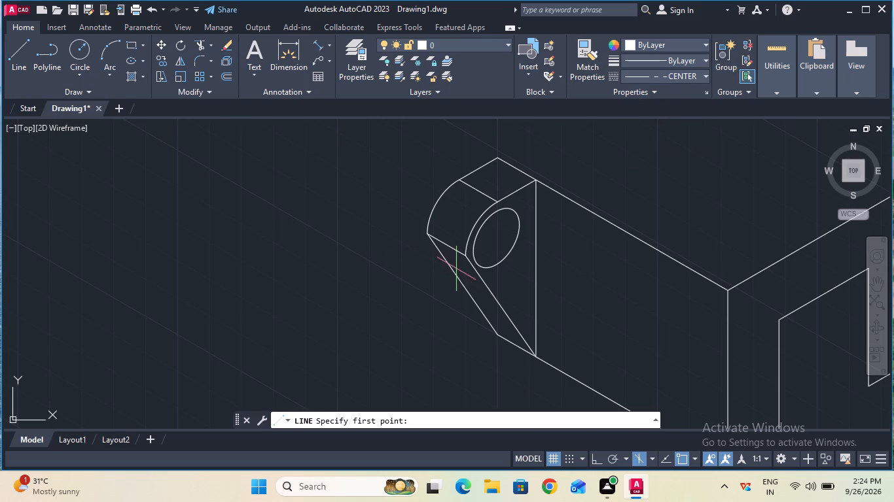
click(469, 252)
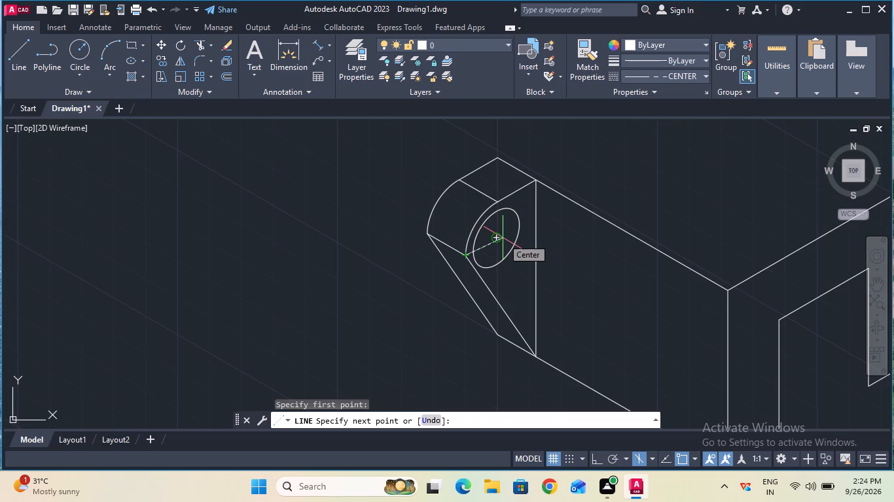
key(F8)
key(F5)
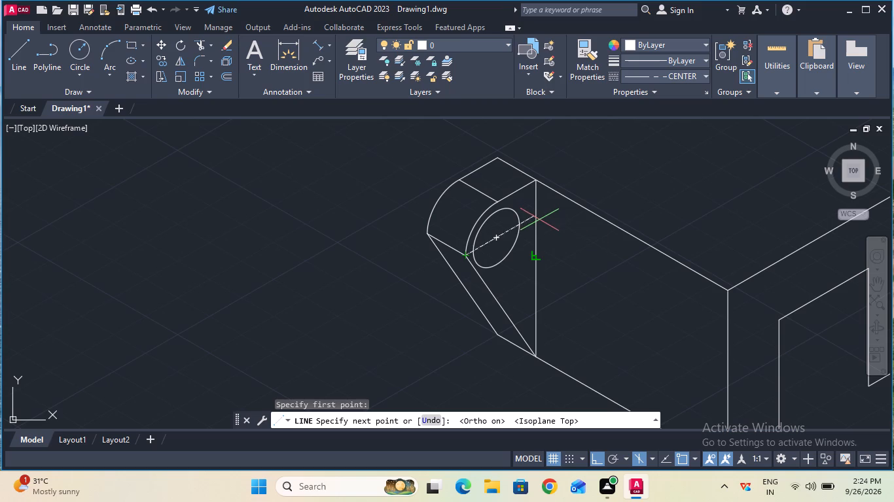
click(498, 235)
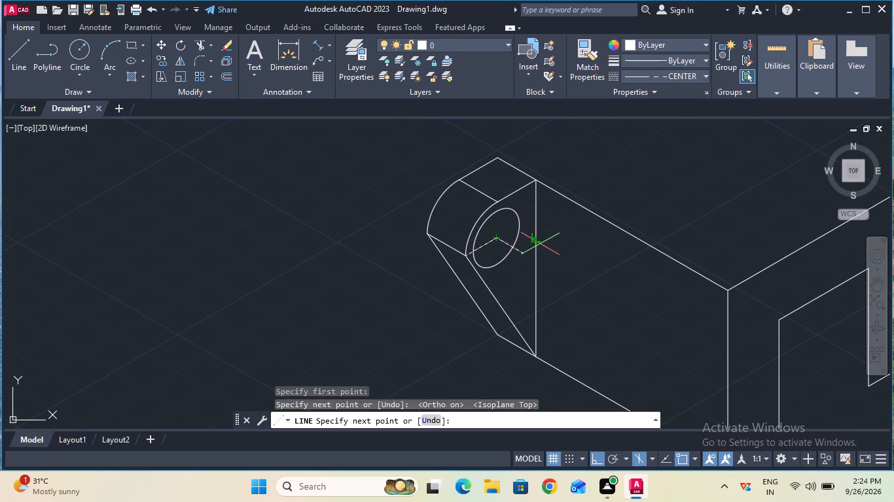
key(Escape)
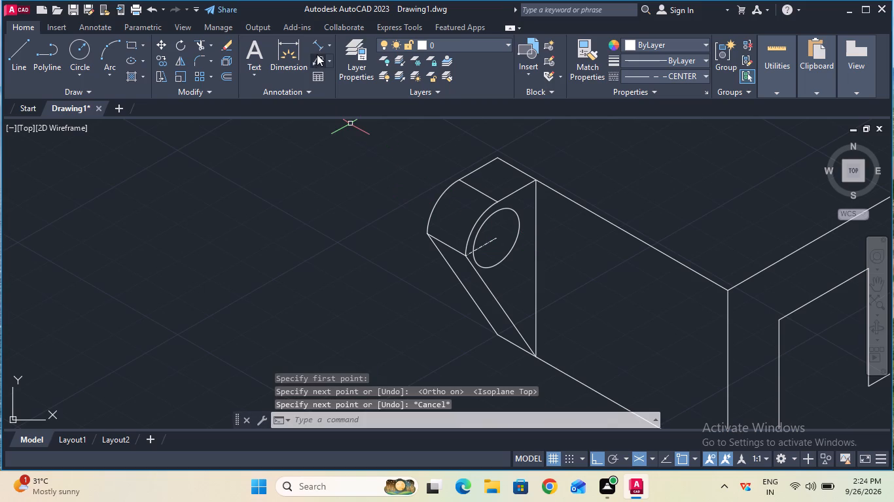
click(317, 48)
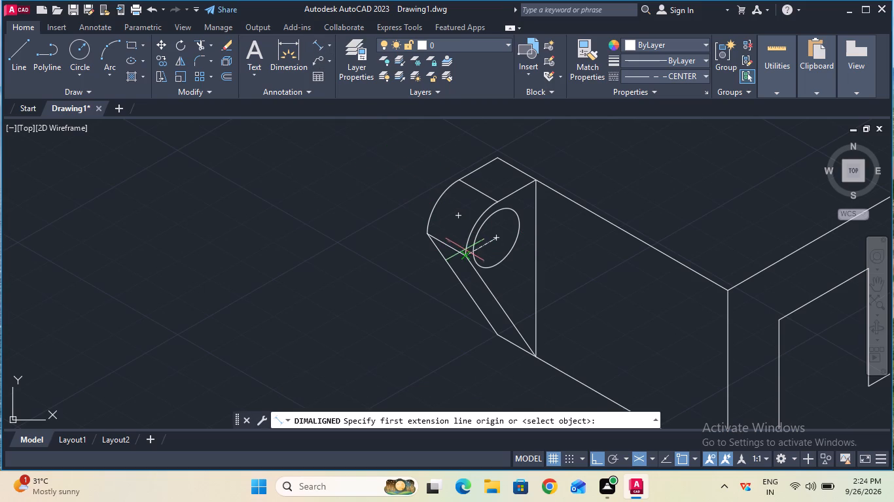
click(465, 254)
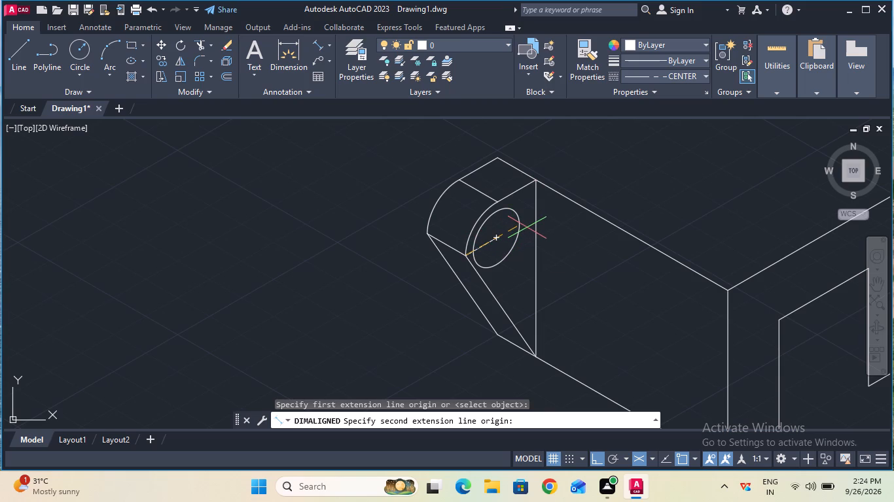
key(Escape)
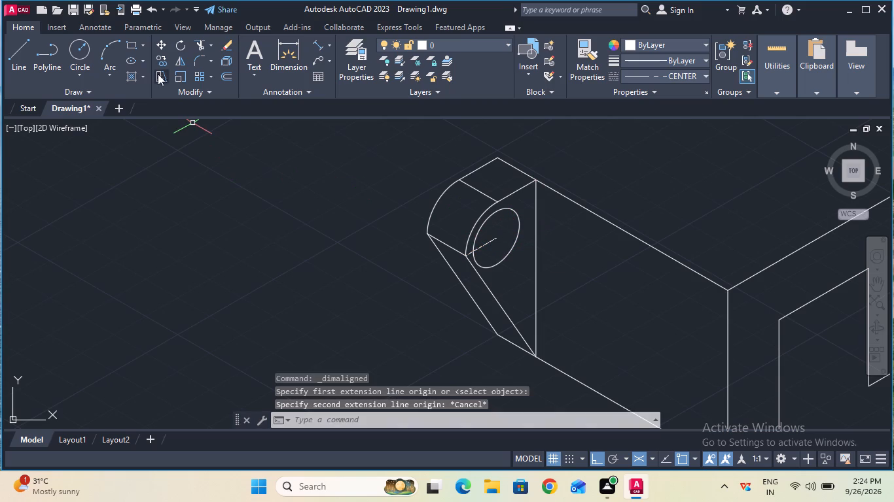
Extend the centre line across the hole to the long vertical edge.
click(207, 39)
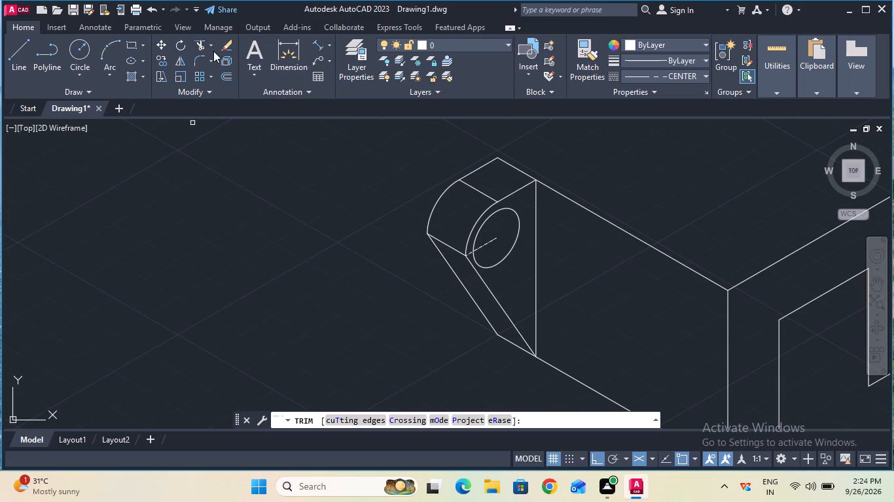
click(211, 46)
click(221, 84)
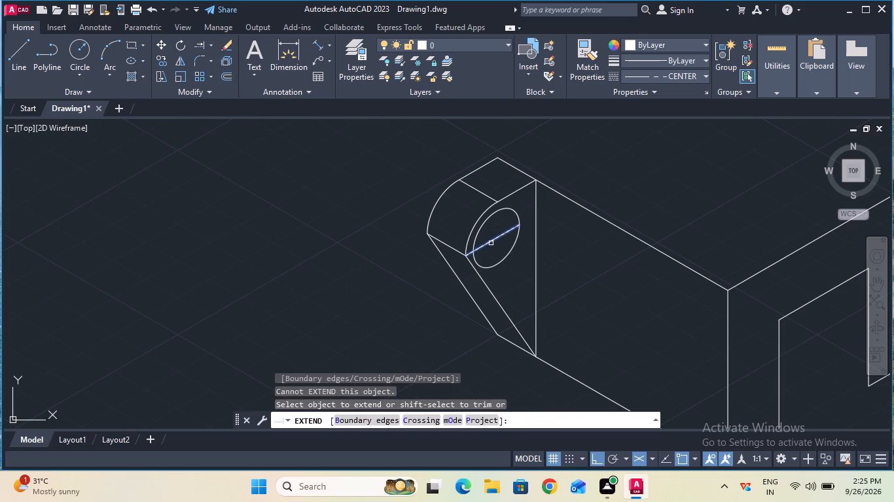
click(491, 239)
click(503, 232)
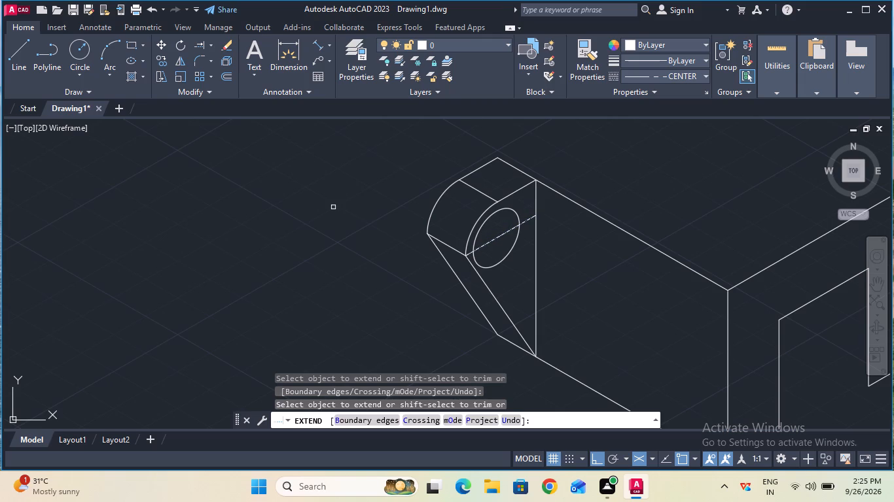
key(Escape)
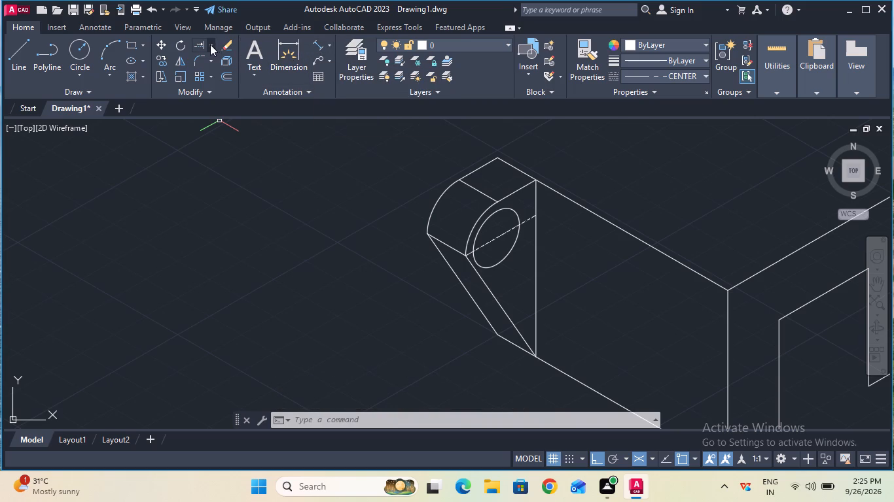
Check the distance from the centre line's end on the long vertical edge to that edge's bottom with a temporary aligned dimension.
click(316, 45)
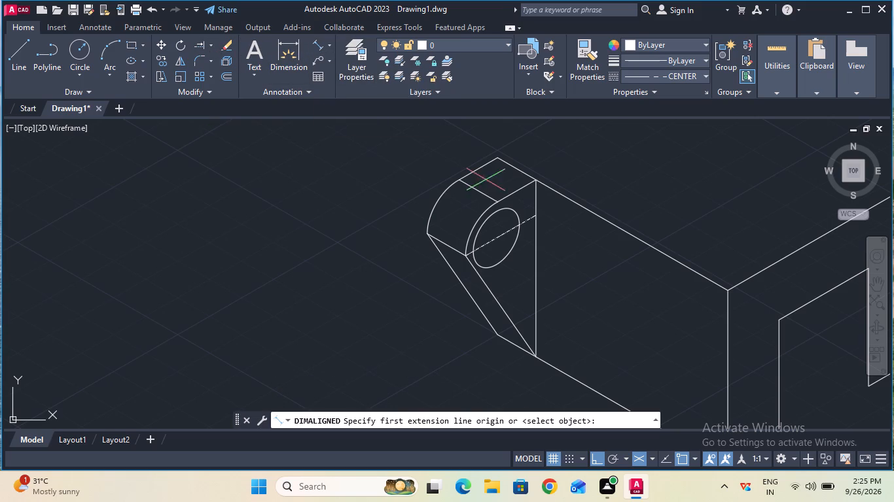
click(532, 214)
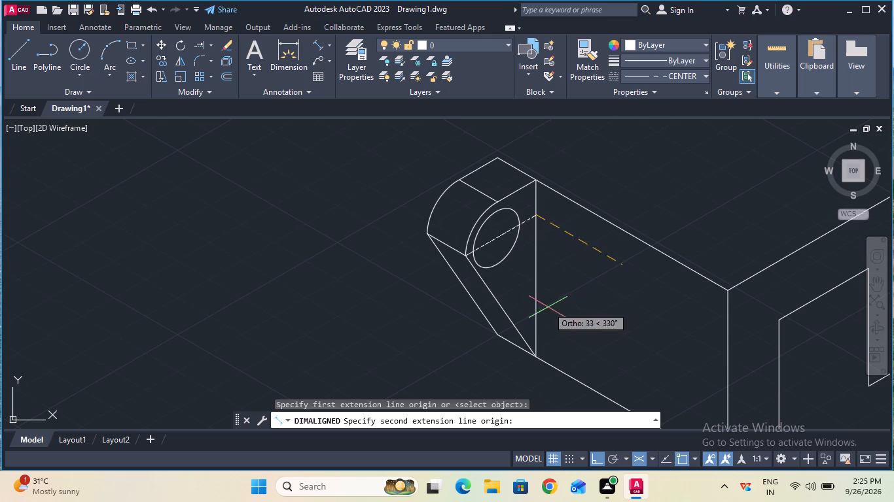
click(538, 357)
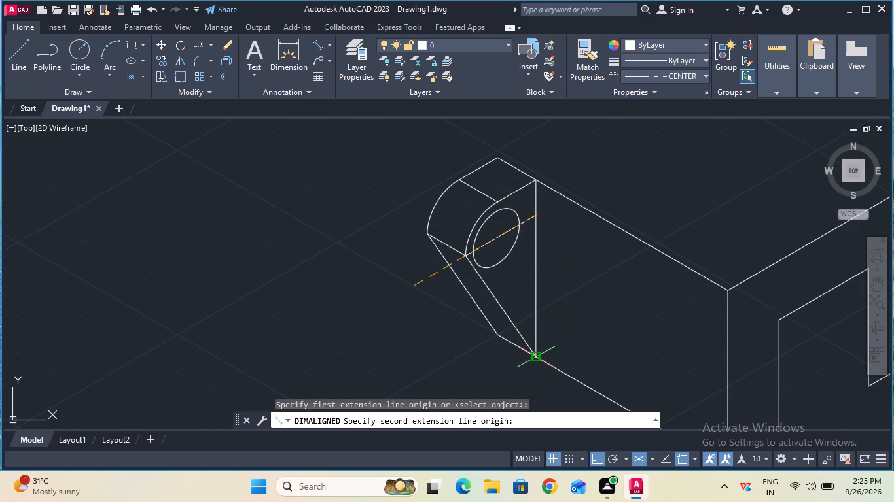
key(Escape)
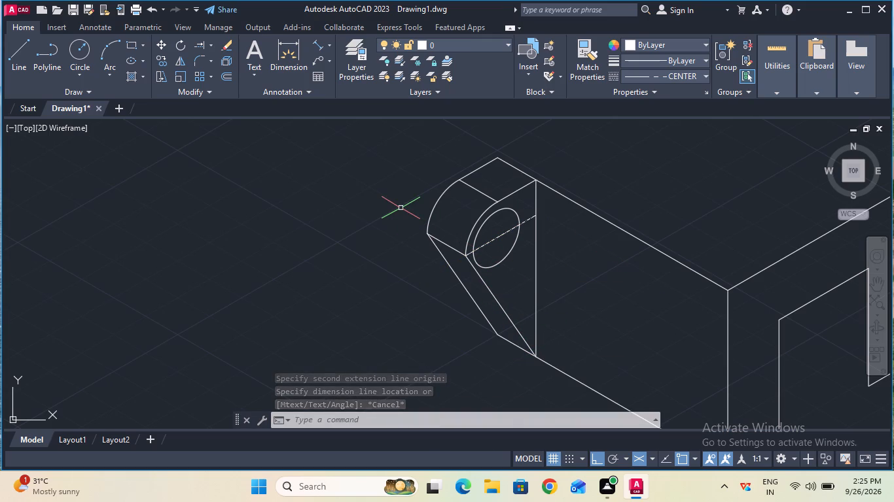
Delete the whole rounded boss, including its hole, centre line, slanted lines and the long vertical edge beside it.
ctrl+scroll(401, 208, down, 1)
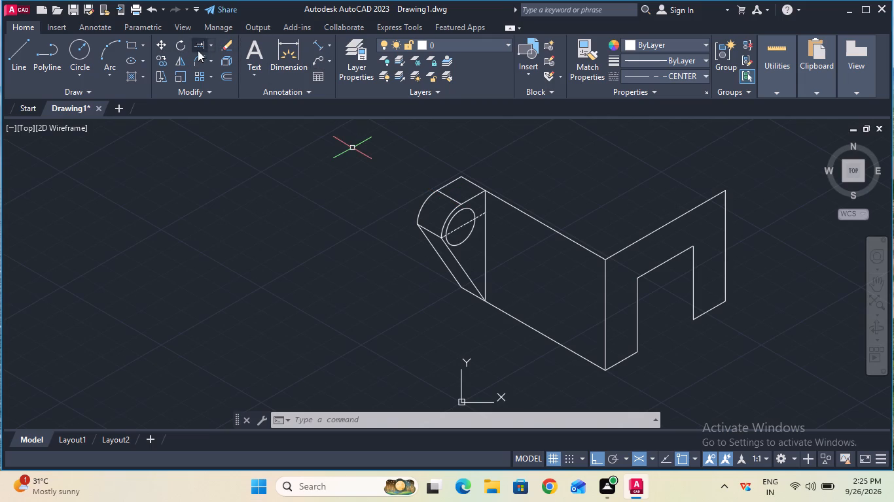
click(400, 135)
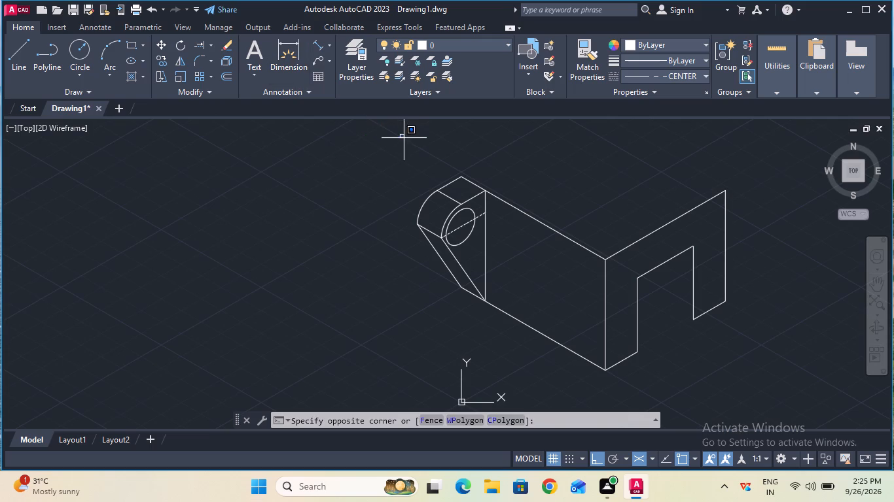
click(492, 318)
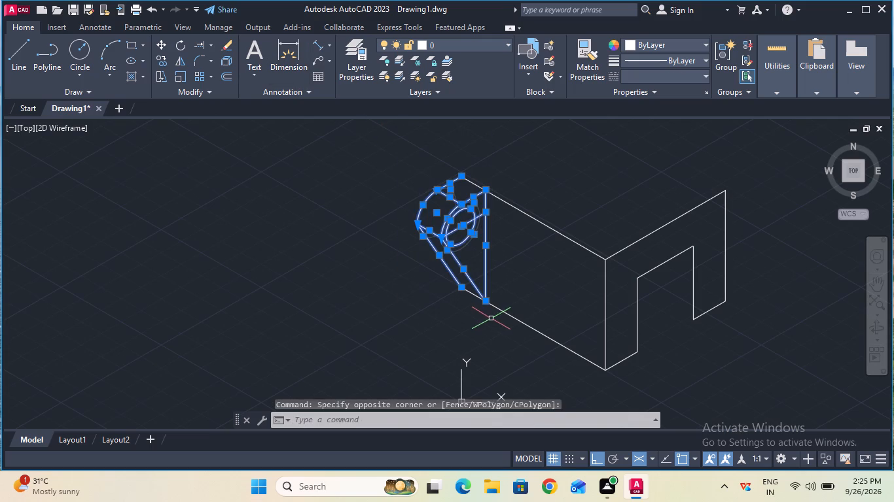
key(Delete)
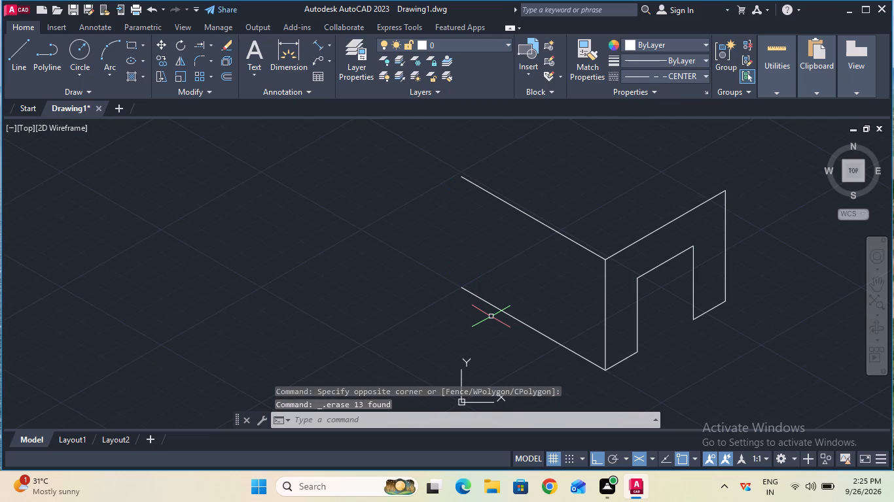
Check the length of the side face's bottom edge with a temporary aligned dimension.
double_click(314, 46)
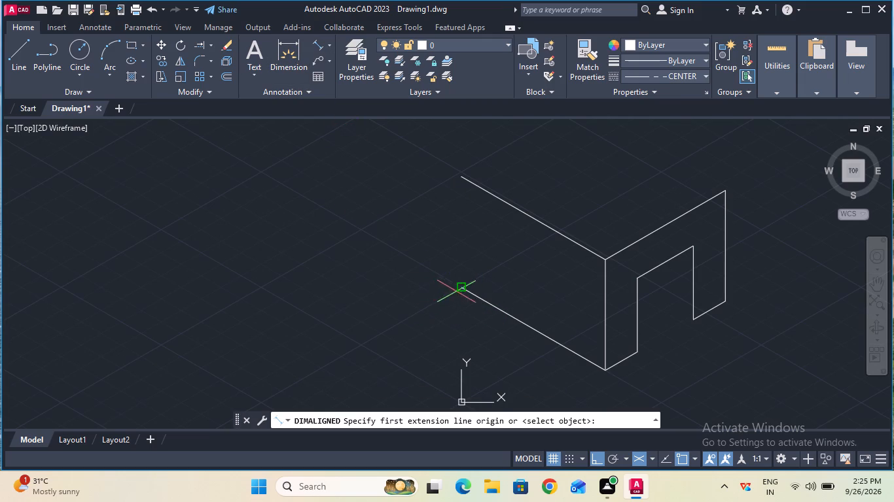
click(462, 289)
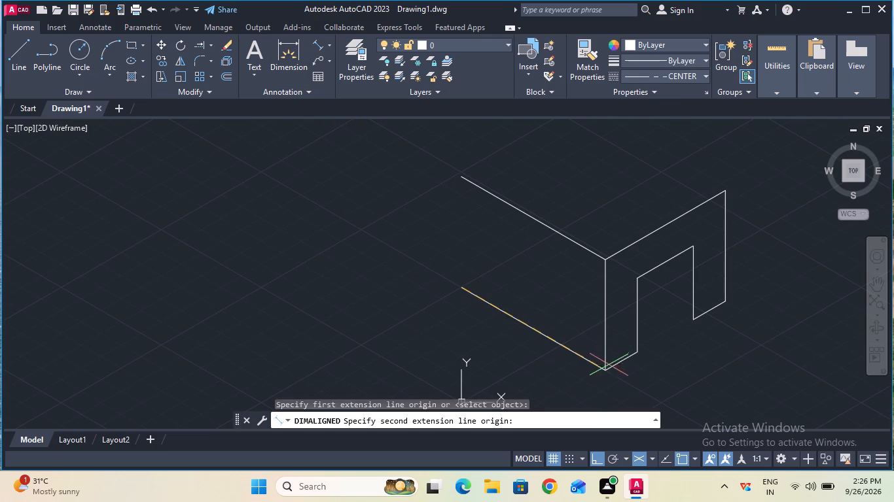
click(608, 367)
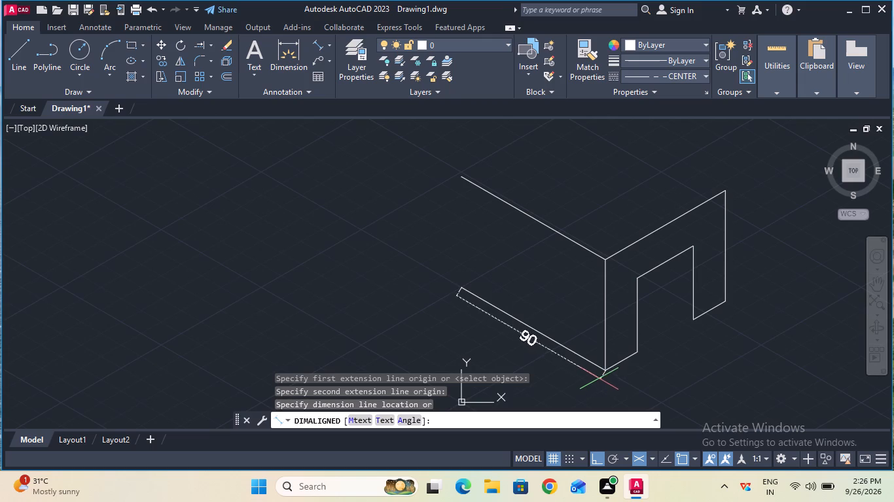
key(Escape)
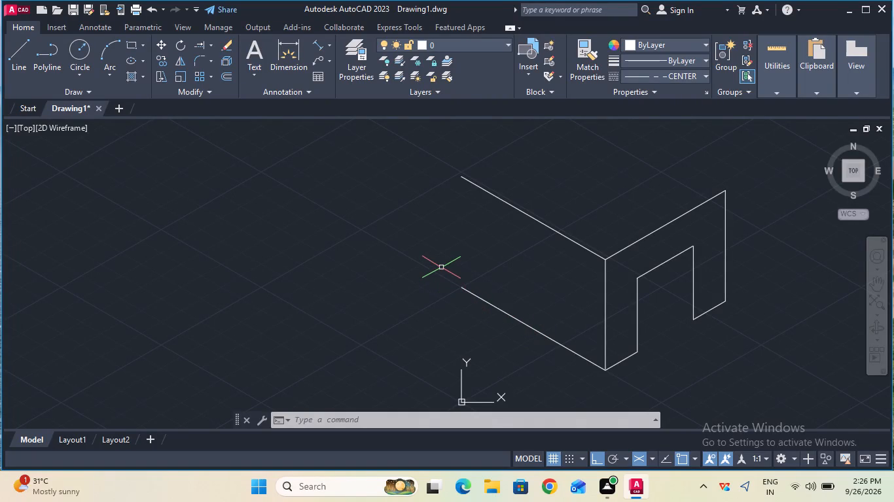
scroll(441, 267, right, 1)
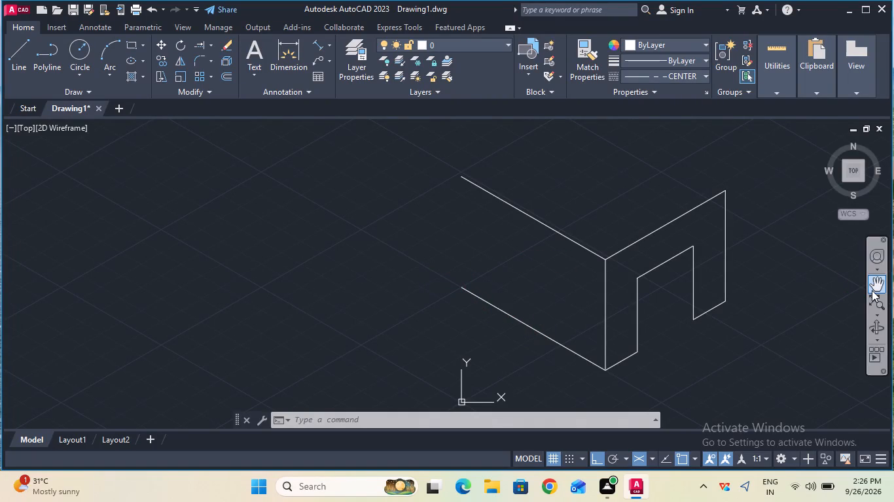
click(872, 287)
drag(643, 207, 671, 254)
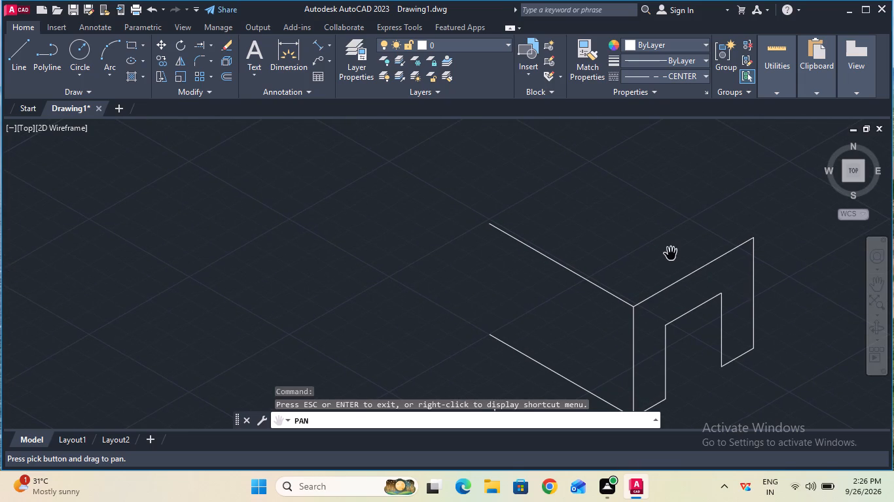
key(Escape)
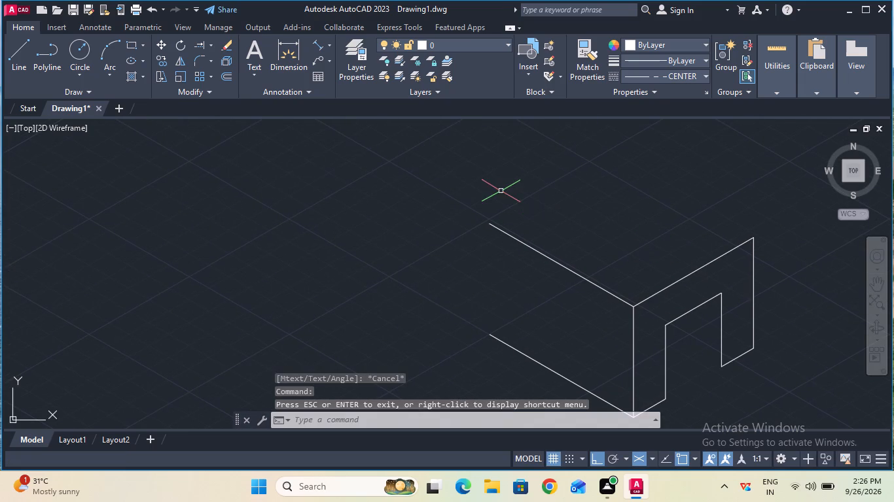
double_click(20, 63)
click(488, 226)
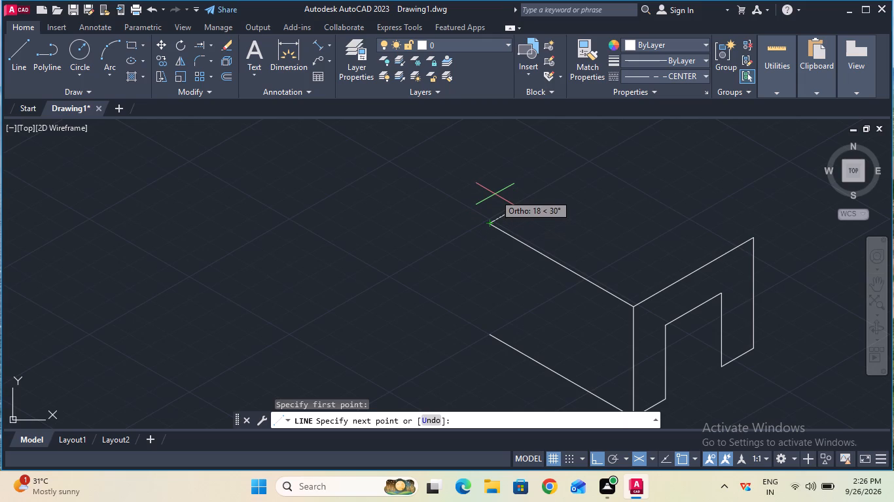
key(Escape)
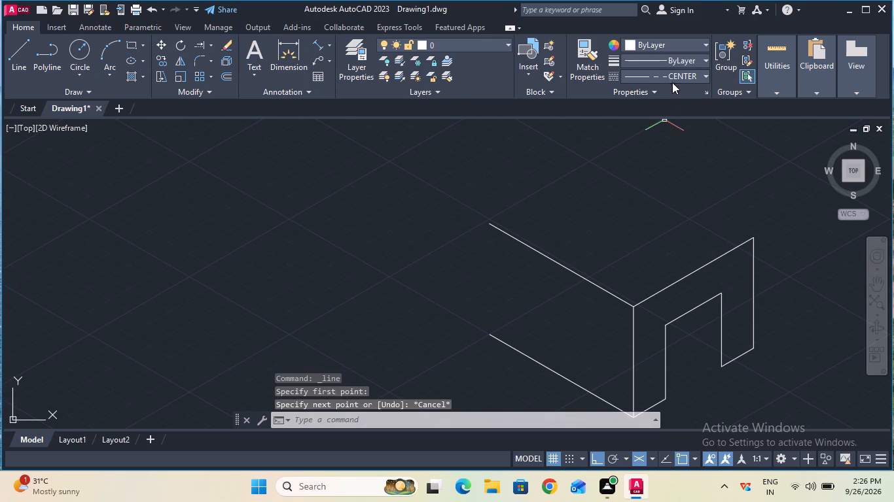
Set the current linetype to ByBlock in place of the centre linetype.
click(668, 74)
double_click(681, 112)
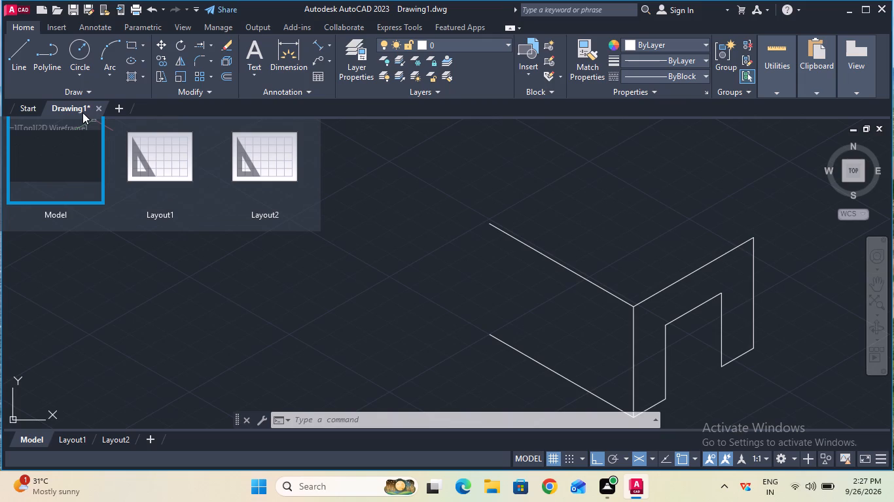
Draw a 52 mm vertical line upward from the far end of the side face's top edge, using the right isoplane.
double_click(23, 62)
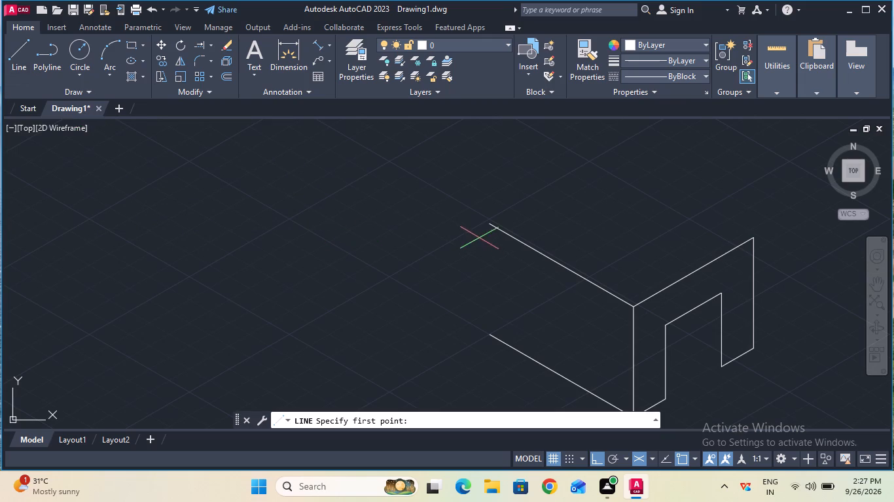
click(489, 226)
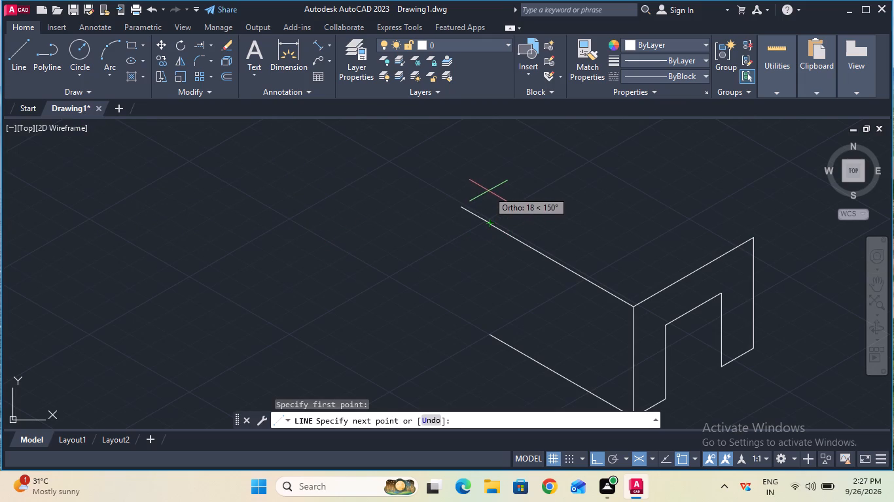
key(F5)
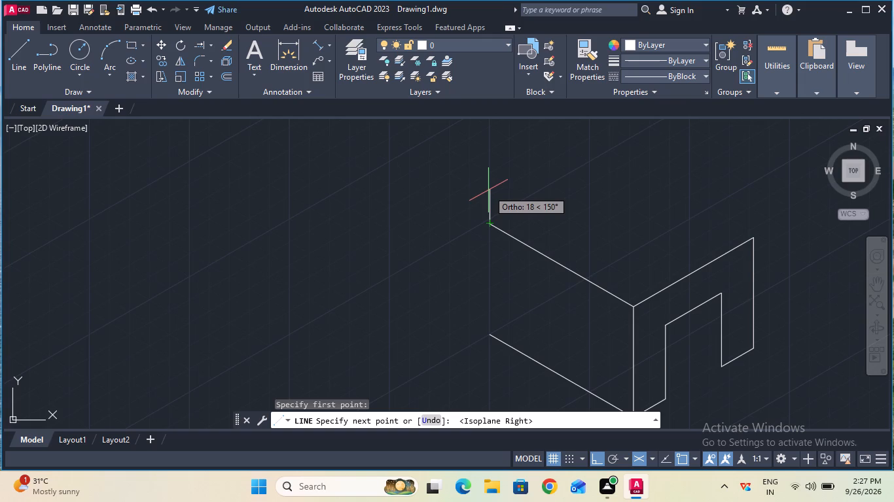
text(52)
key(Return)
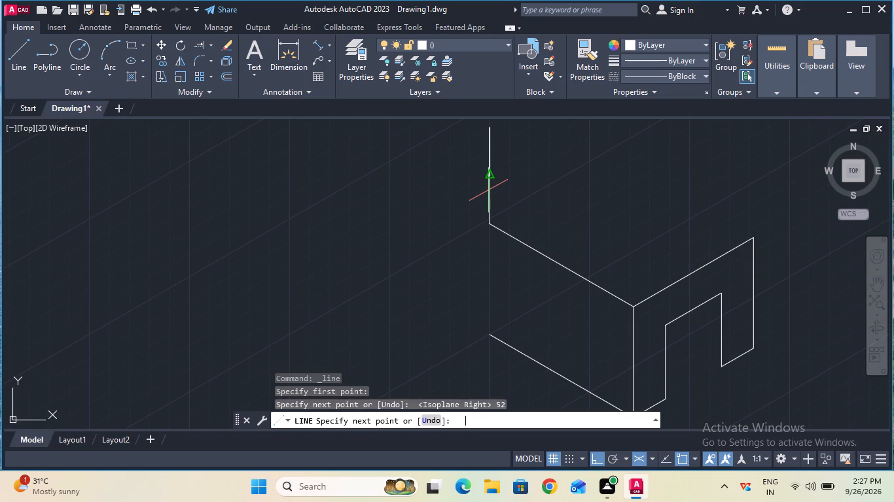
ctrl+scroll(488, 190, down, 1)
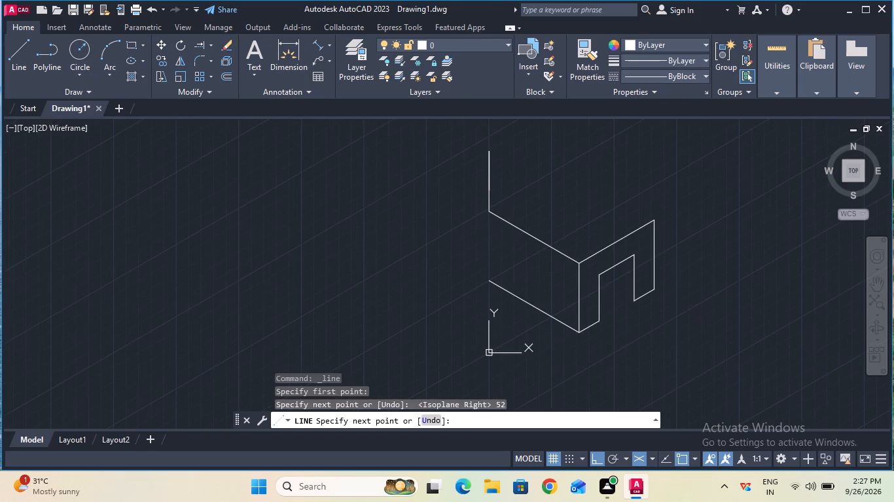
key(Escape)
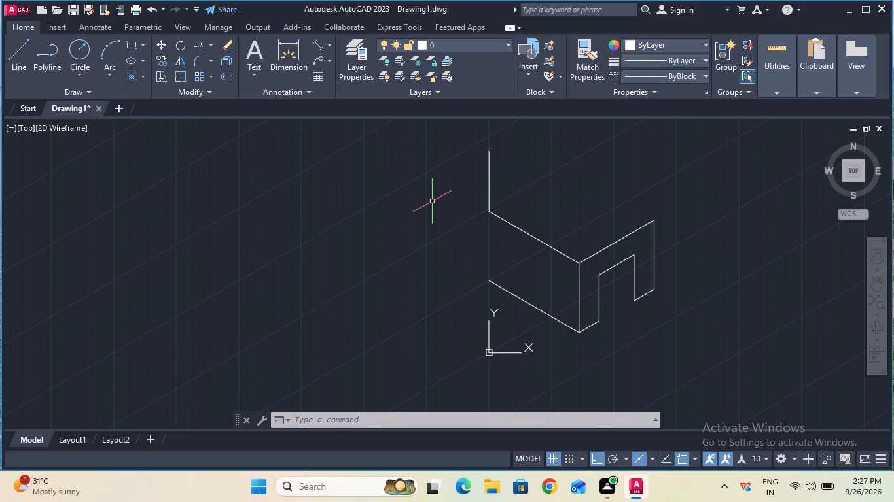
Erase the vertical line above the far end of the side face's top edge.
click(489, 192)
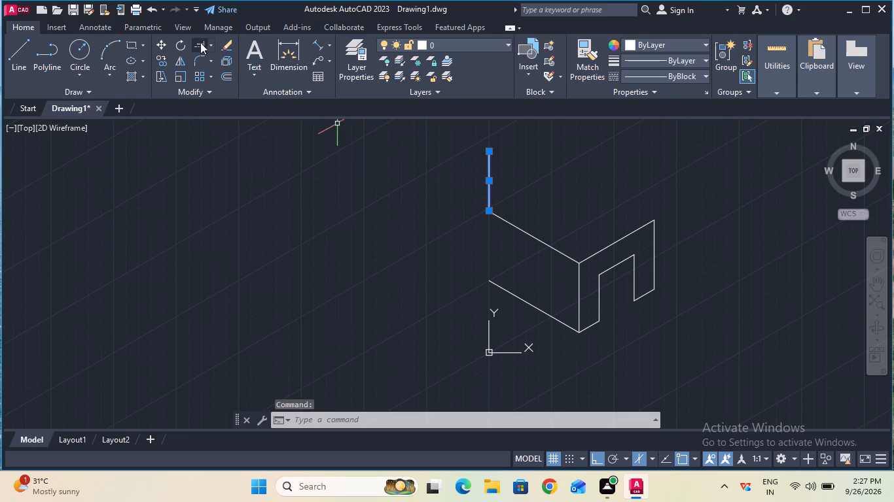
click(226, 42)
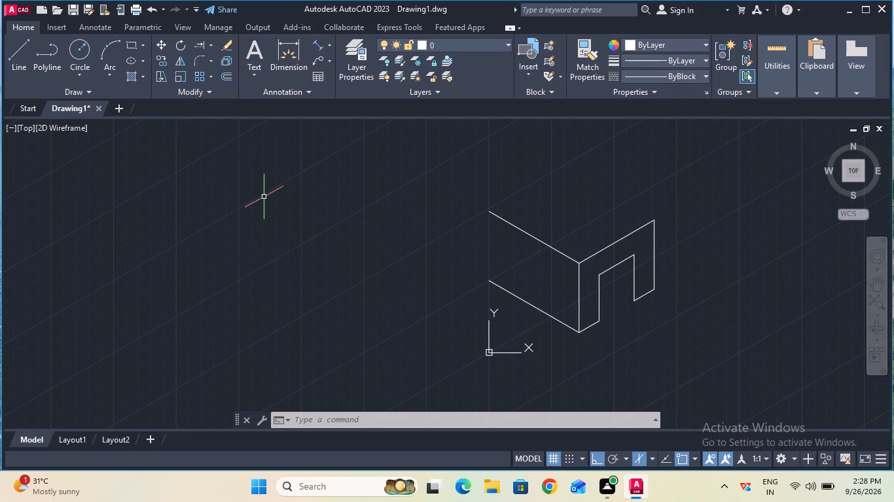
Draw a 40 mm vertical line upward from the far end of the side face's top edge.
click(20, 48)
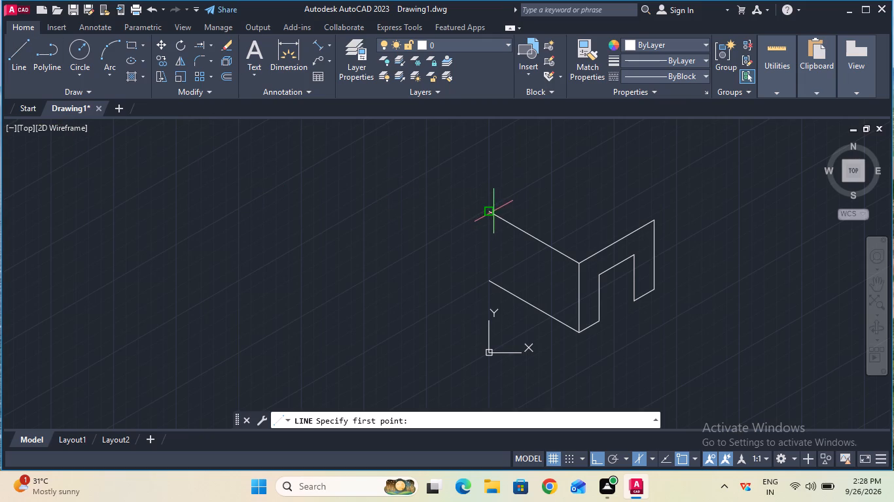
click(490, 210)
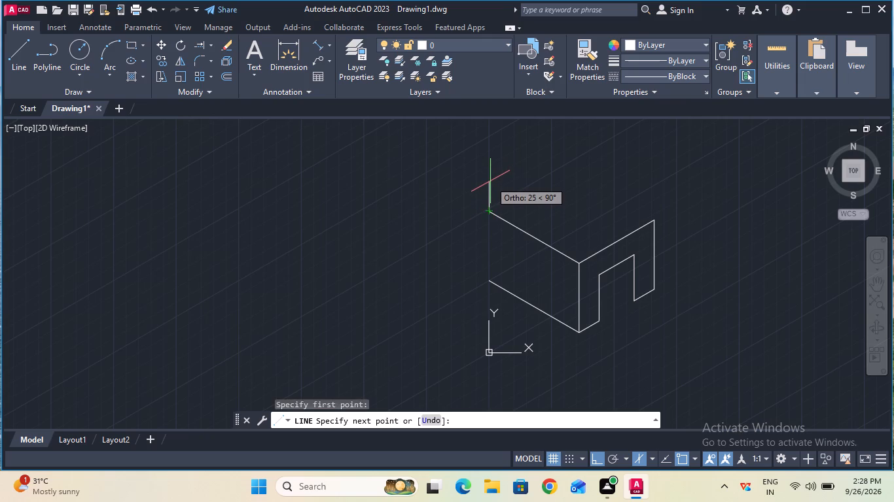
text(40)
key(Return)
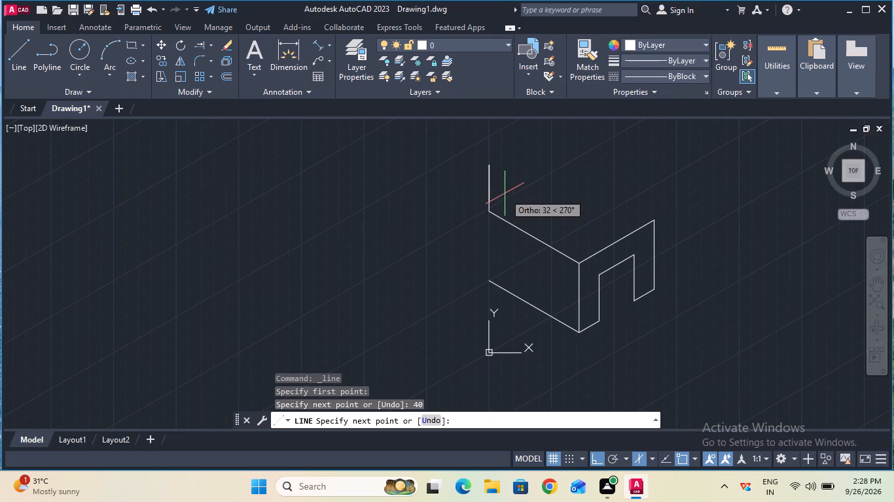
key(Escape)
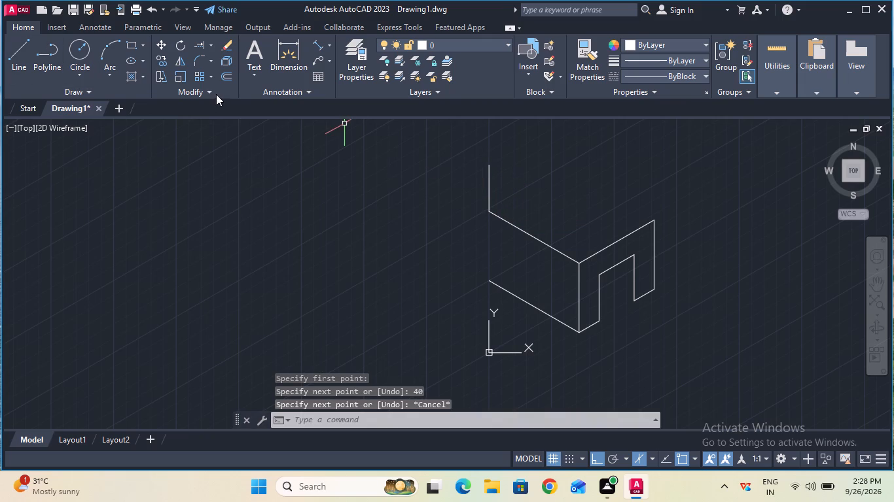
Check the length of the vertical line above the side face with a temporary aligned dimension.
click(315, 49)
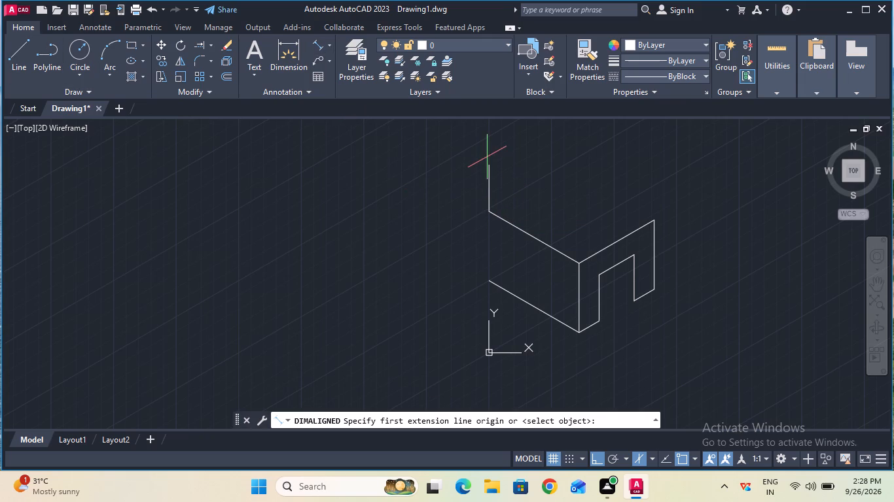
click(487, 163)
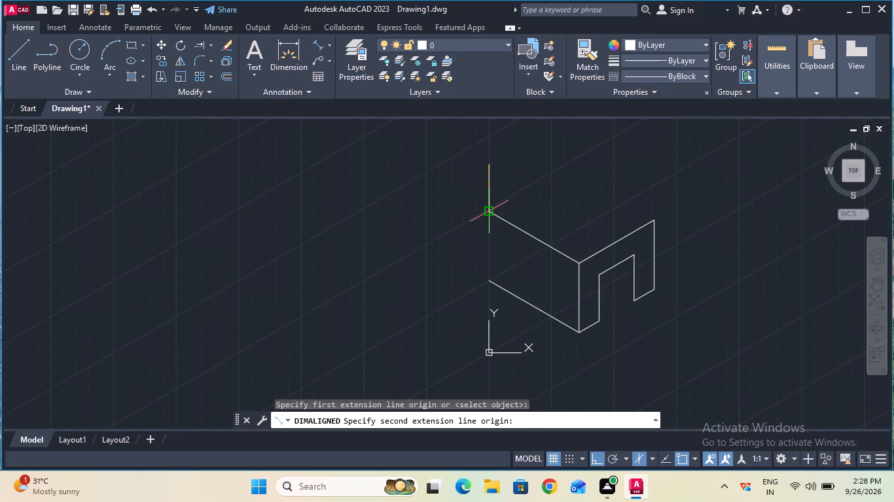
click(489, 212)
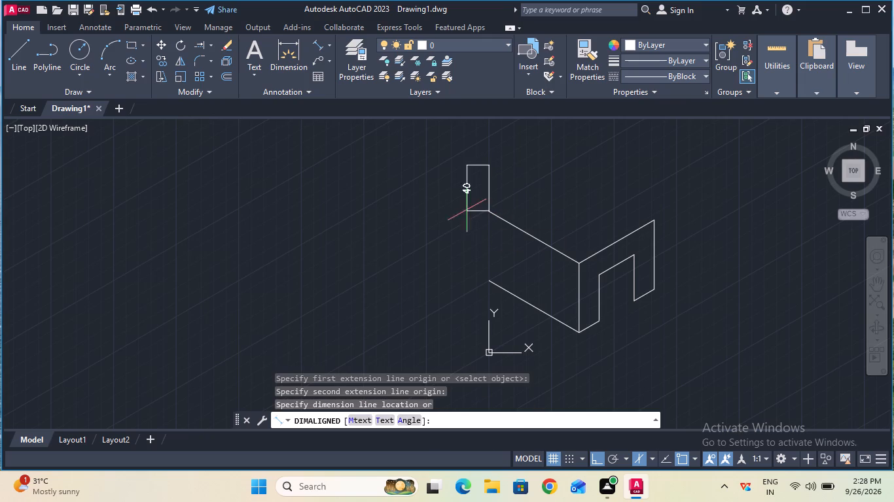
key(Escape)
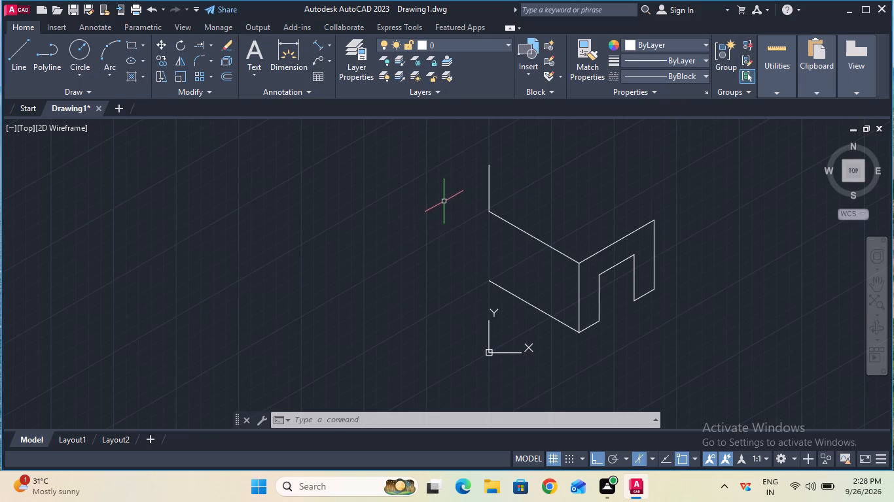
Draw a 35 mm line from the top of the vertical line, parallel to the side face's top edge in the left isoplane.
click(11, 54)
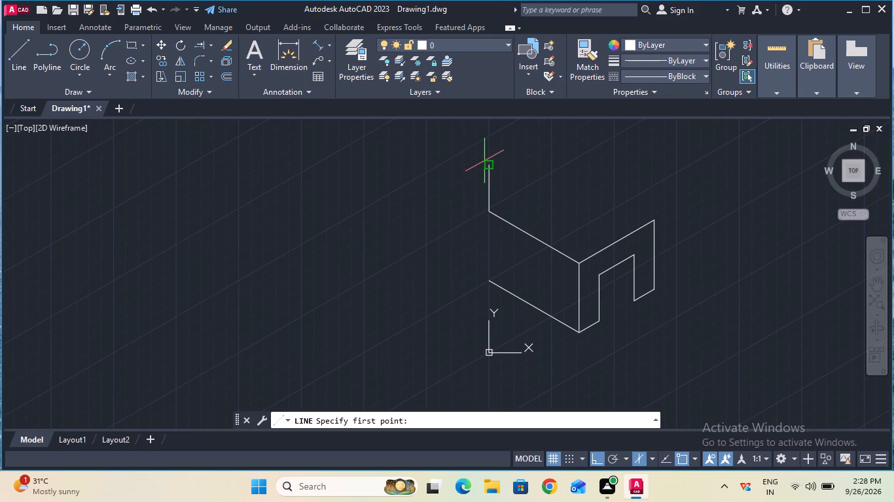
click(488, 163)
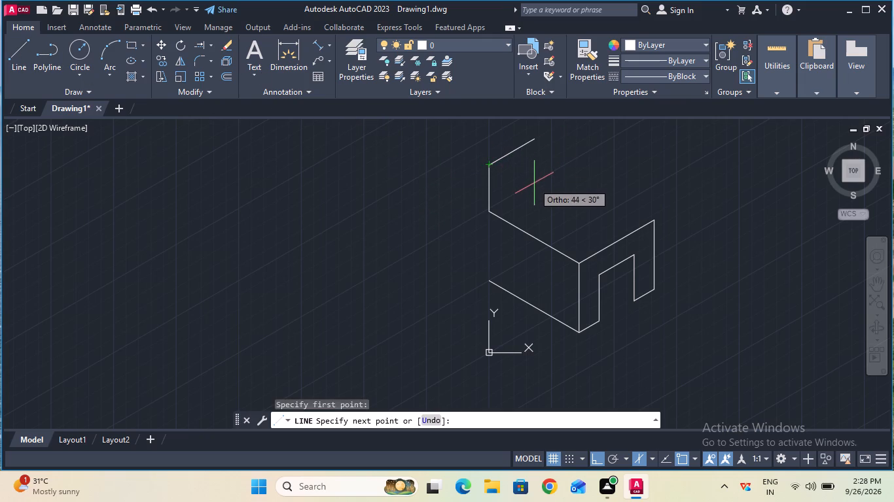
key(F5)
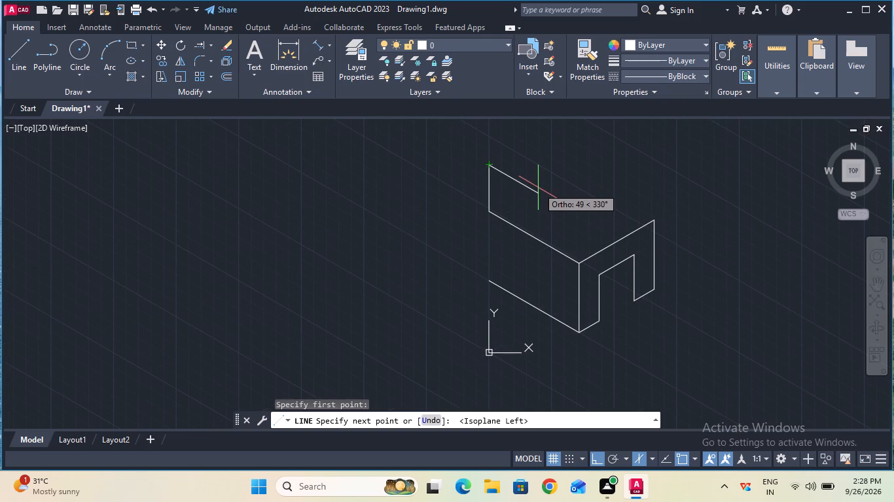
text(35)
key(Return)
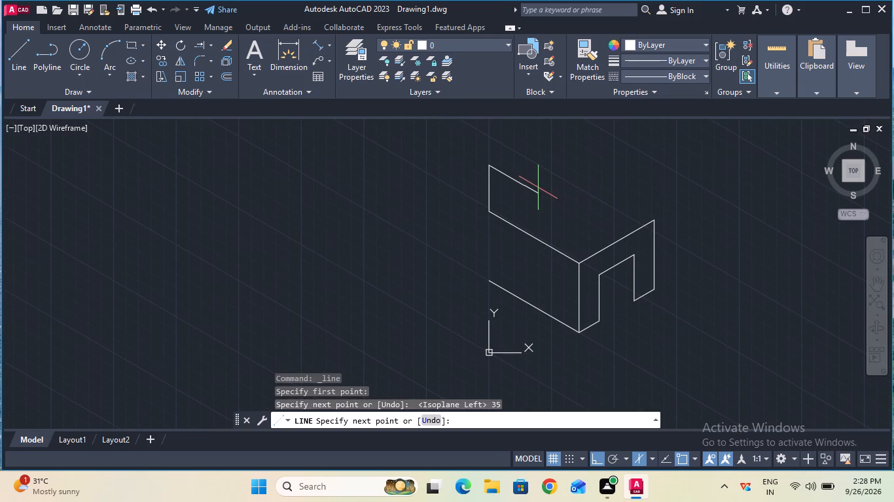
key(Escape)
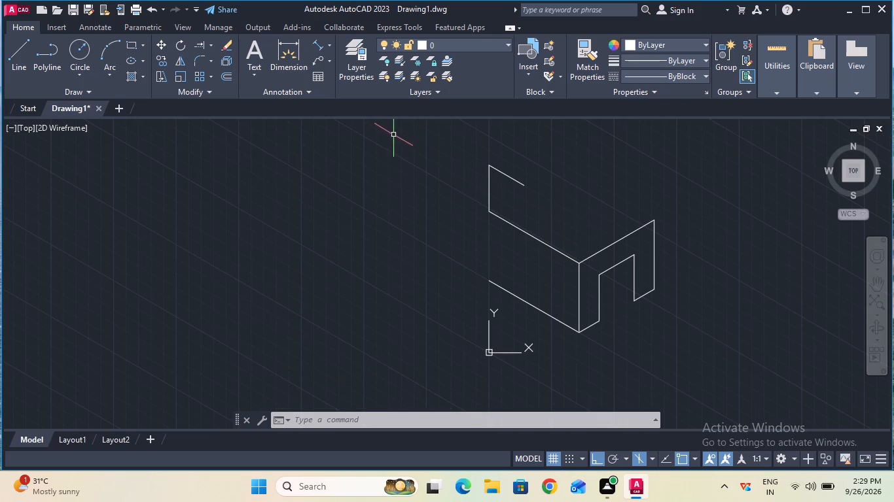
Check the length of the slanted line at the top of the vertical line with a temporary aligned dimension.
click(319, 48)
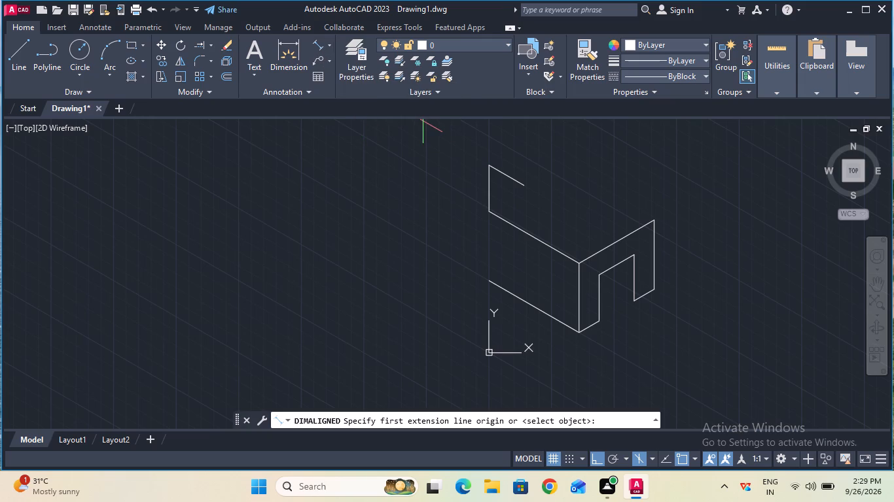
click(490, 167)
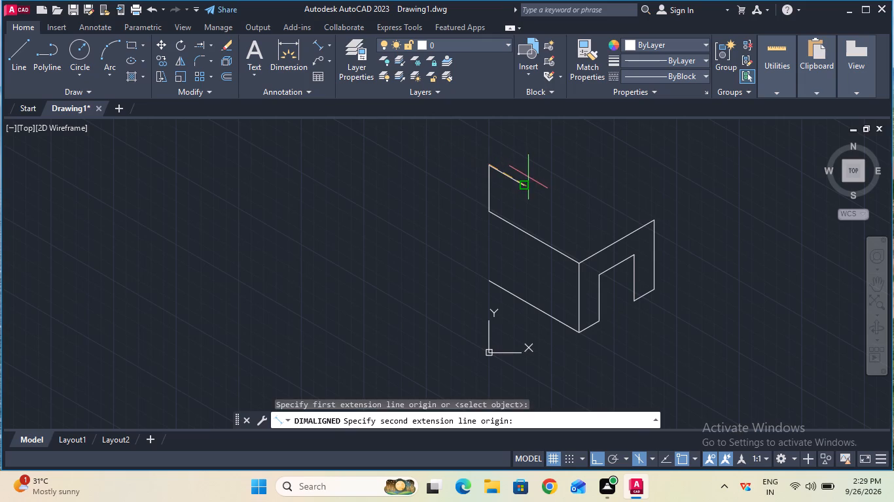
click(524, 184)
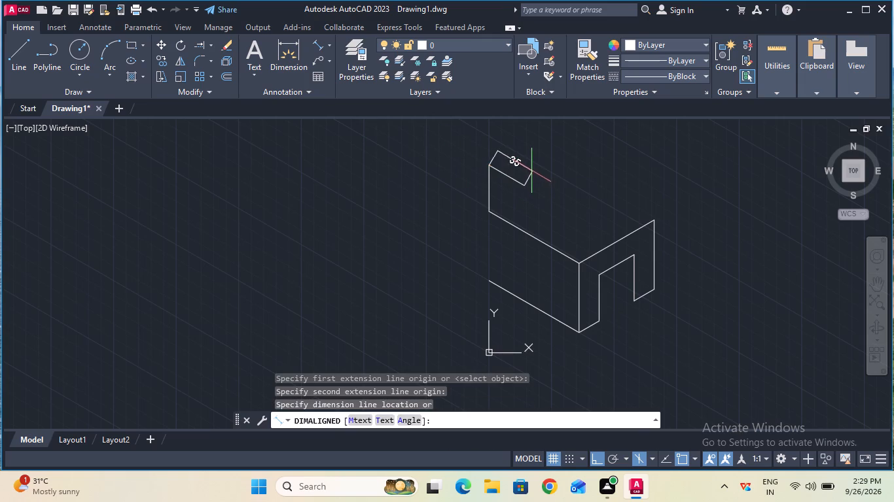
key(Escape)
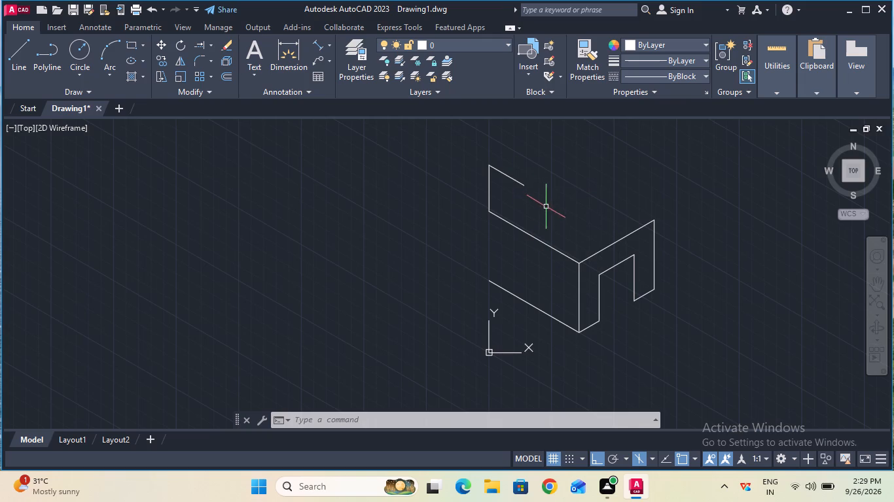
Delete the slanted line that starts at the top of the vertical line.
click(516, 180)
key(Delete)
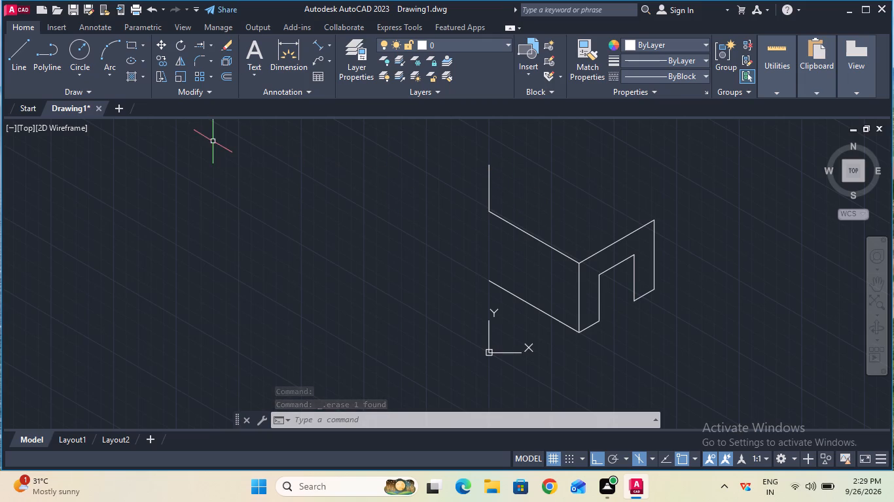
From the vertical line's top, draw a 15 mm line at 30° in the right isoplane, continued by a 35 mm line at 330° in the left isoplane.
click(29, 69)
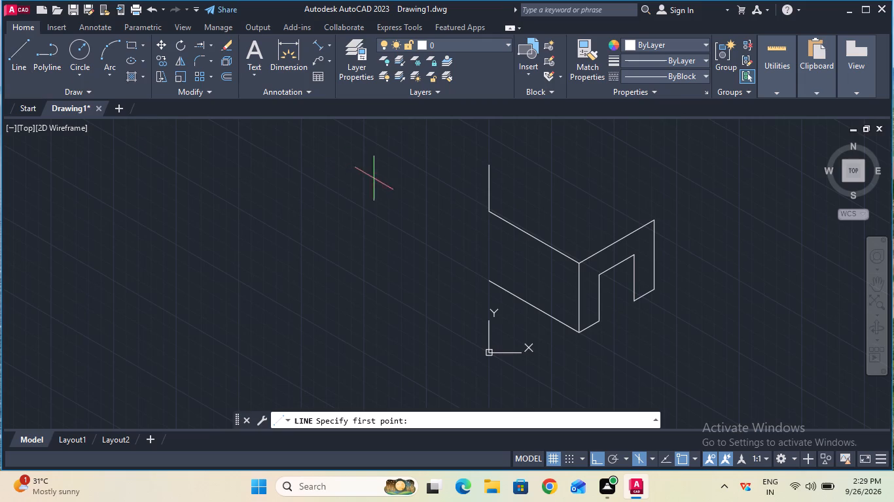
click(488, 167)
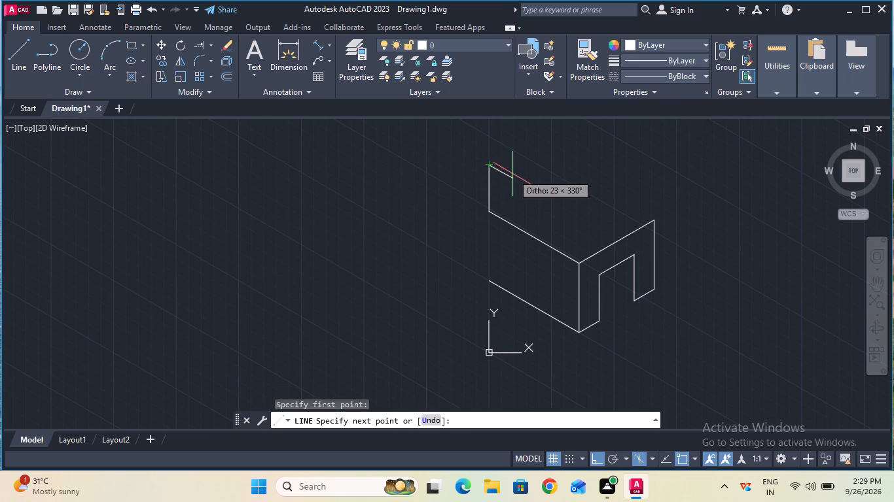
key(F5)
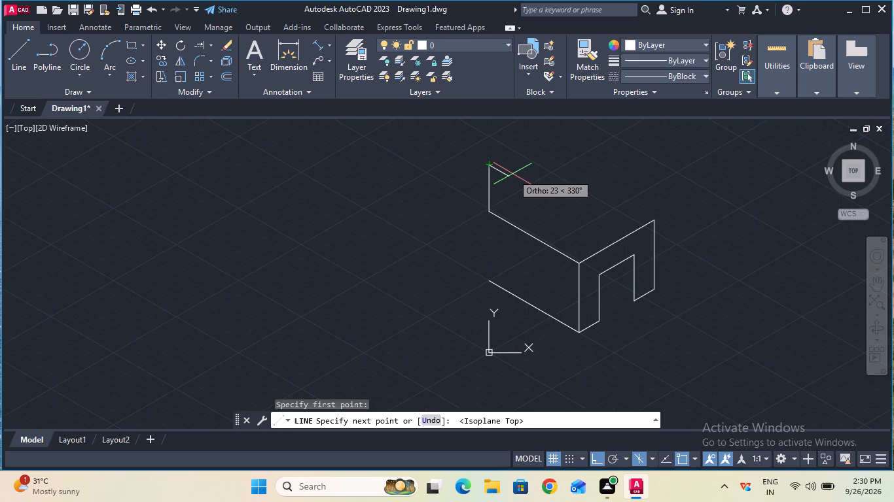
key(F5)
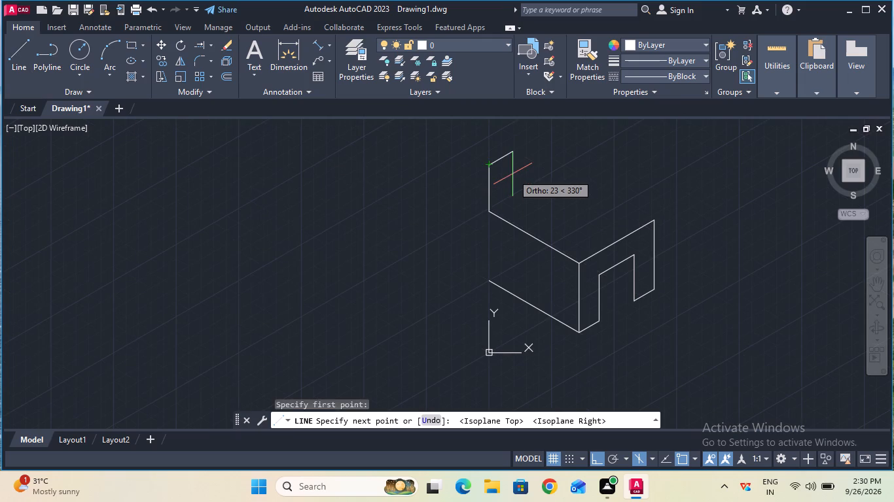
key(1)
key(5)
key(Return)
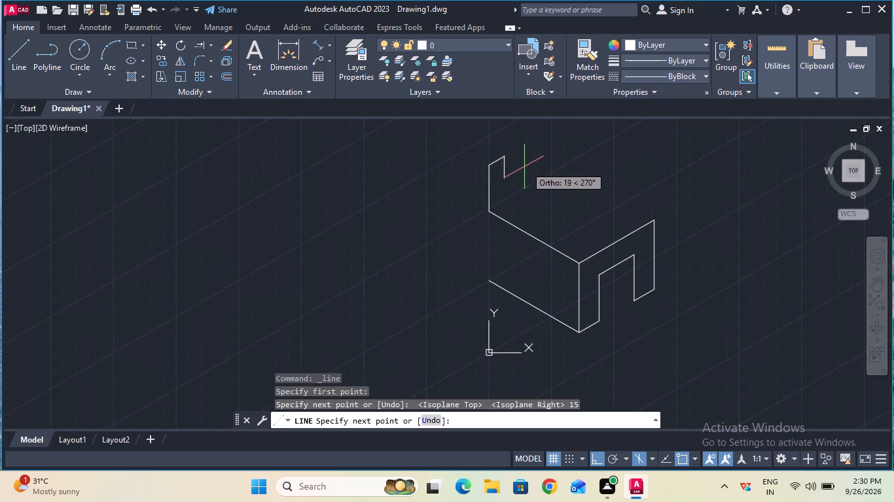
key(F5)
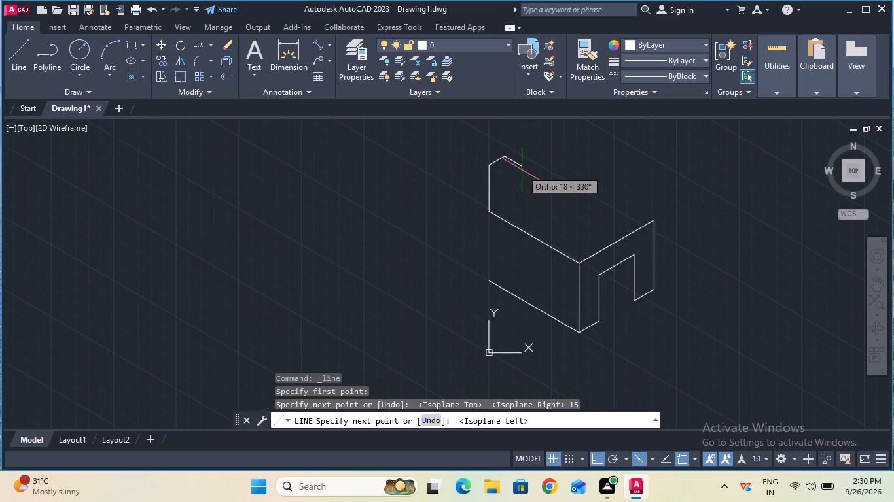
key(3)
key(5)
key(Return)
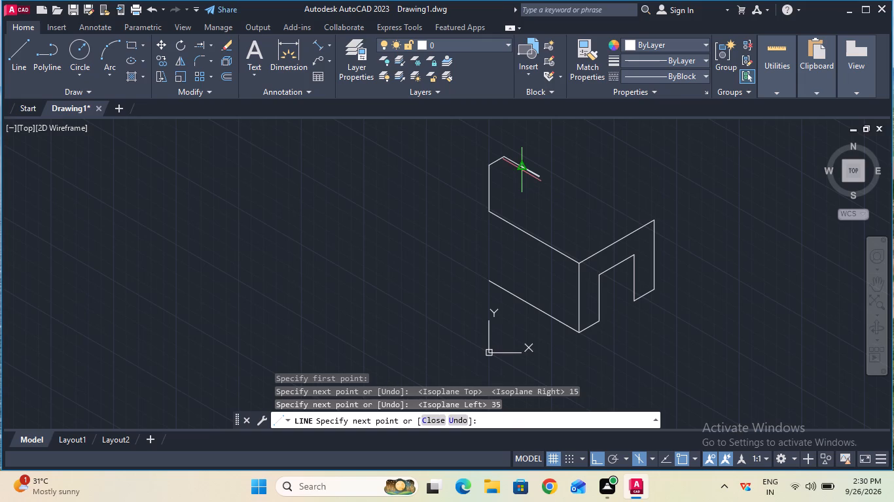
Draw a 35 mm line at 330° from the vertical line's top, parallel to the upper 35 mm line.
key(Escape)
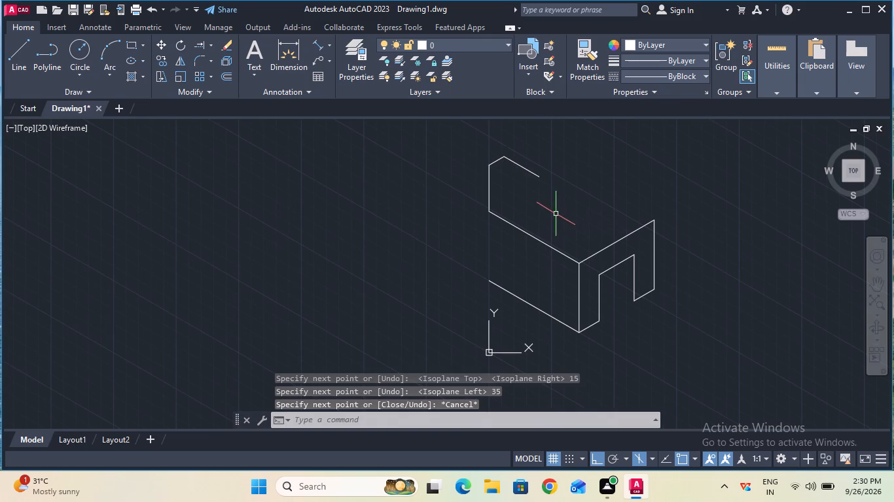
click(28, 49)
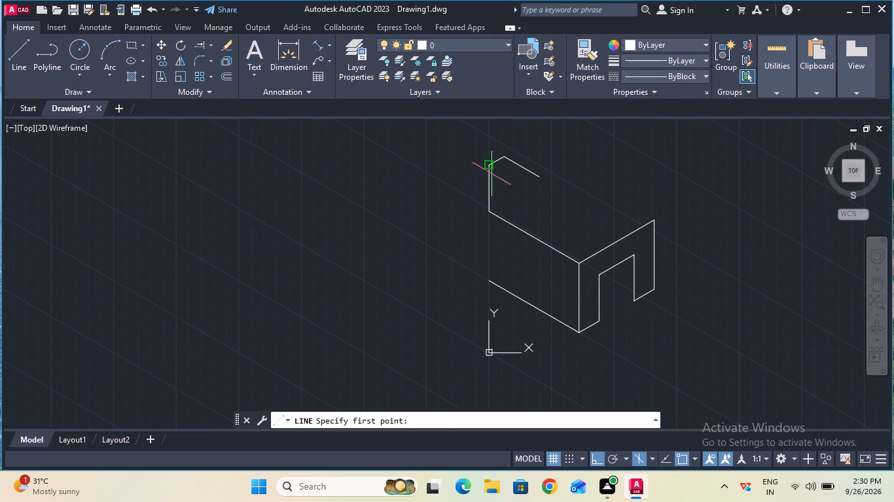
click(491, 166)
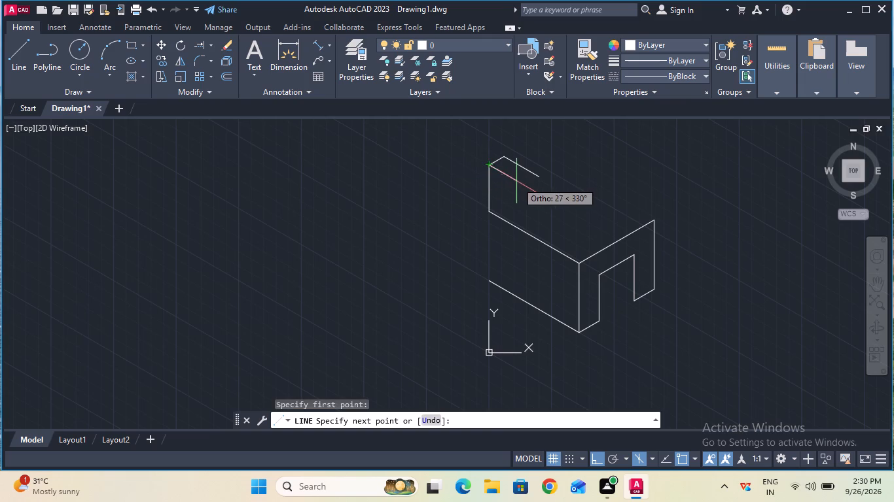
text(35)
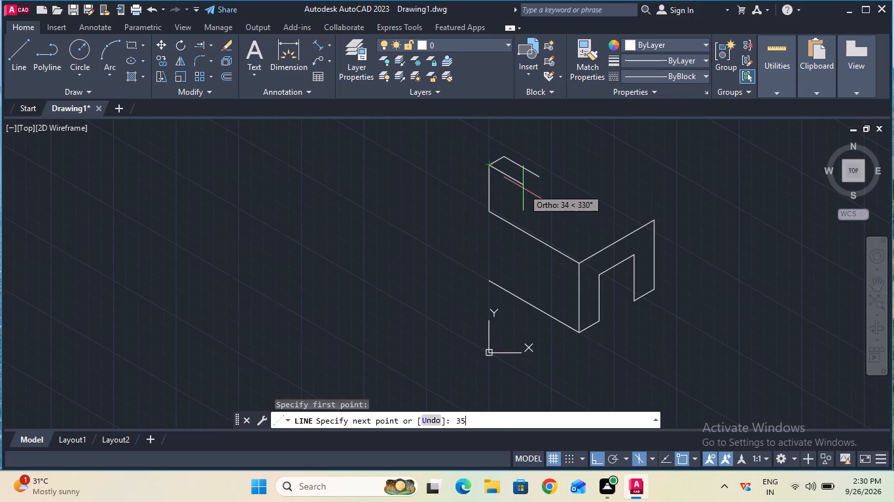
key(Return)
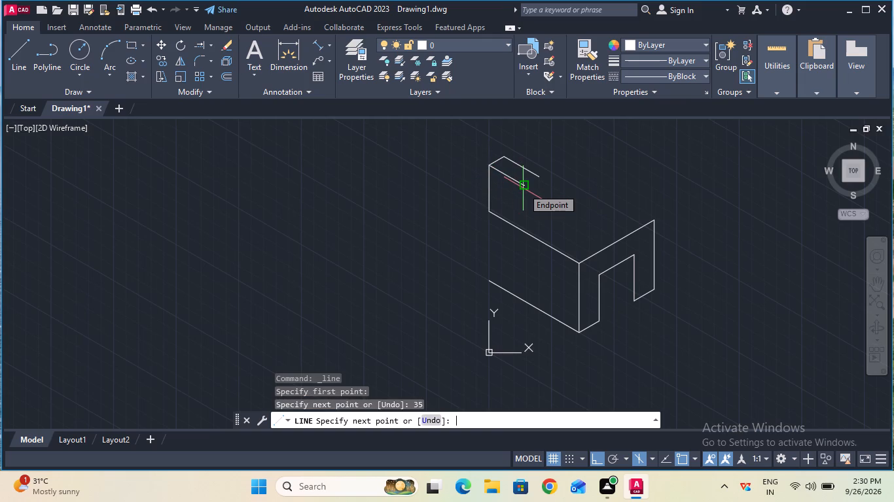
key(Escape)
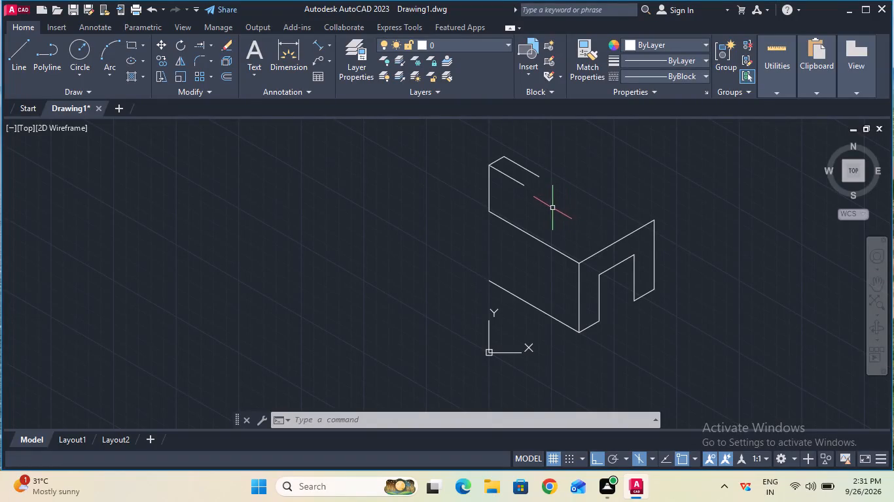
Set the linetype to CENTER and draw a 20 mm line straight down from the free end of the lower 35 mm line.
click(80, 56)
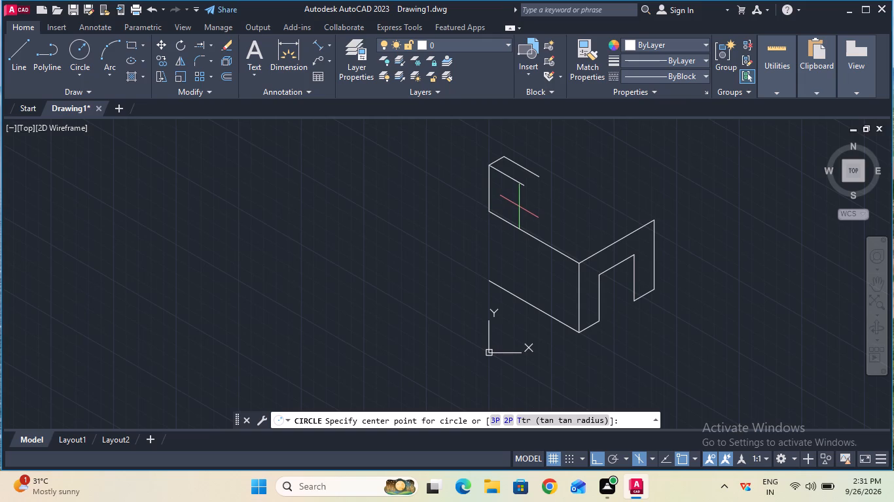
key(Escape)
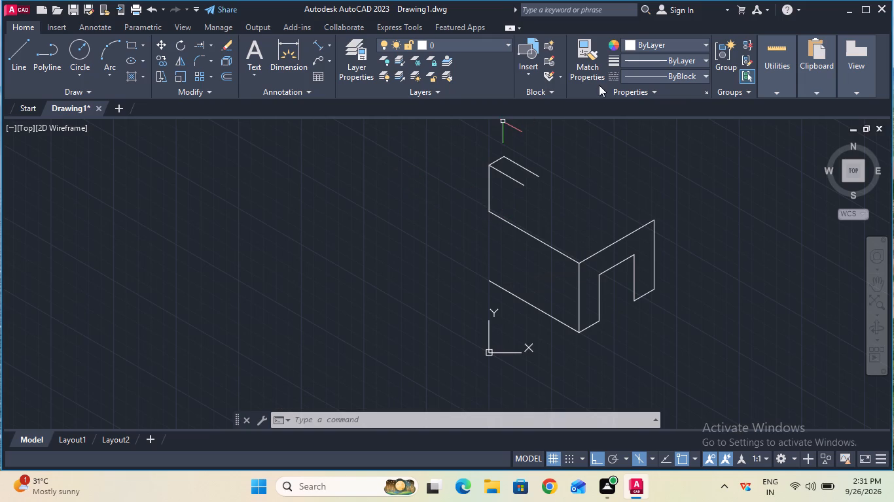
click(634, 77)
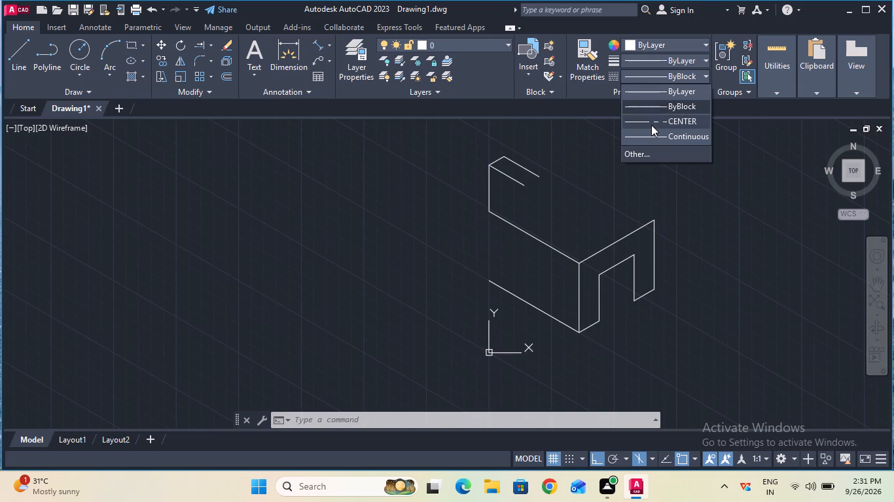
click(651, 124)
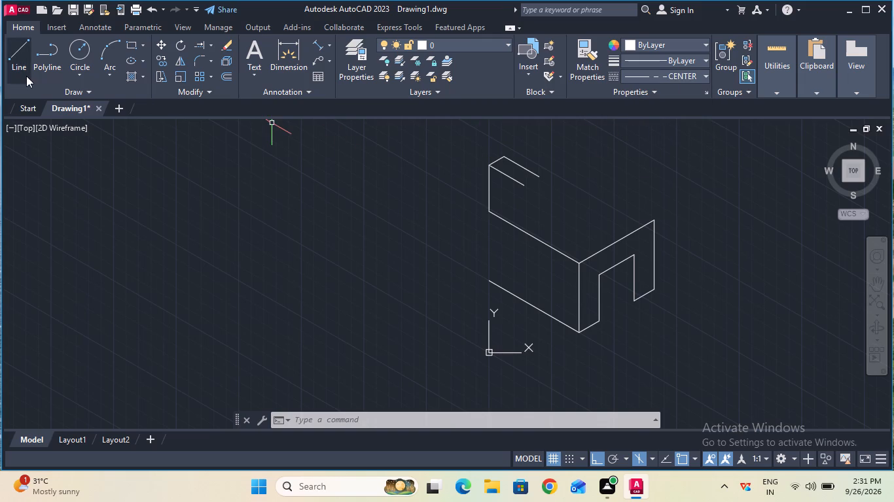
click(25, 73)
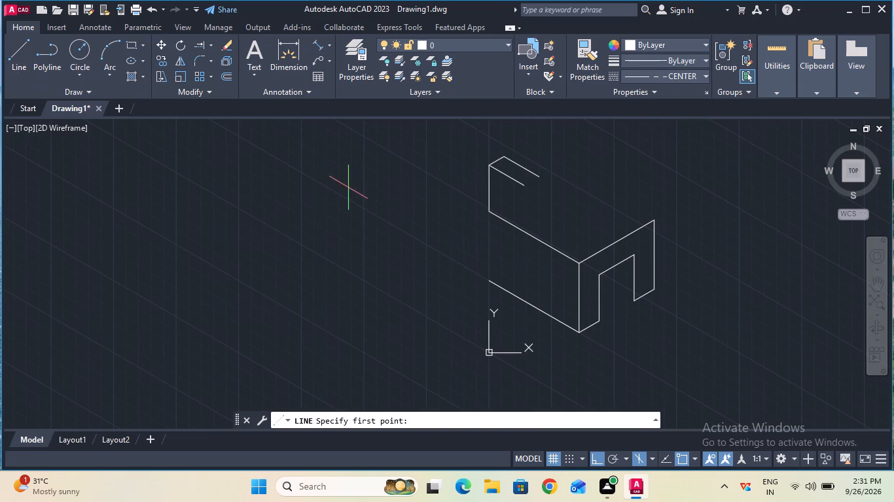
click(525, 186)
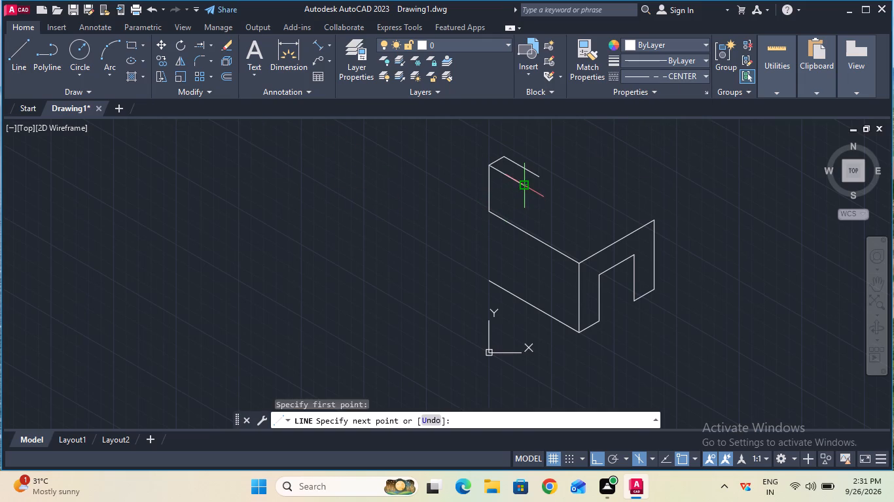
key(2)
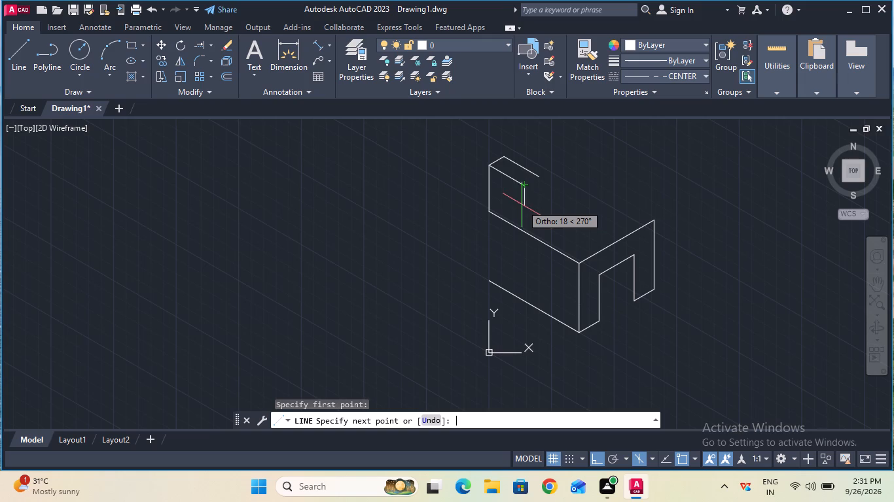
key(0)
key(Return)
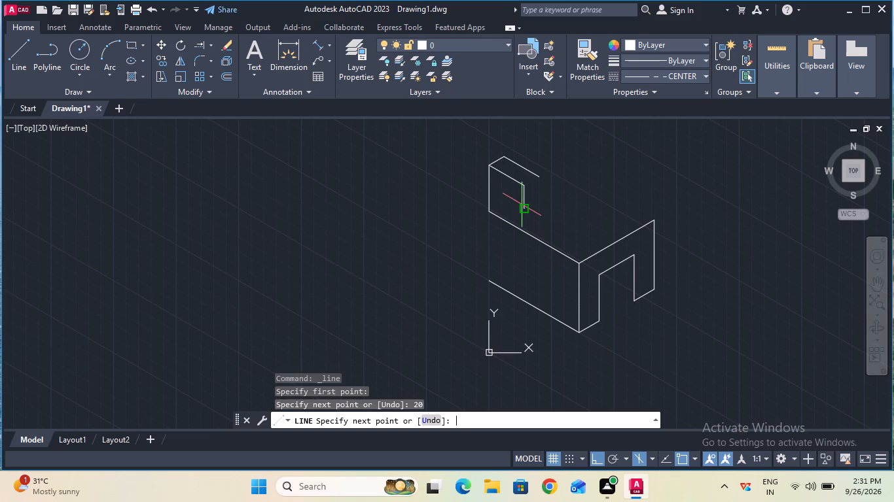
ctrl+scroll(522, 205, up, 2)
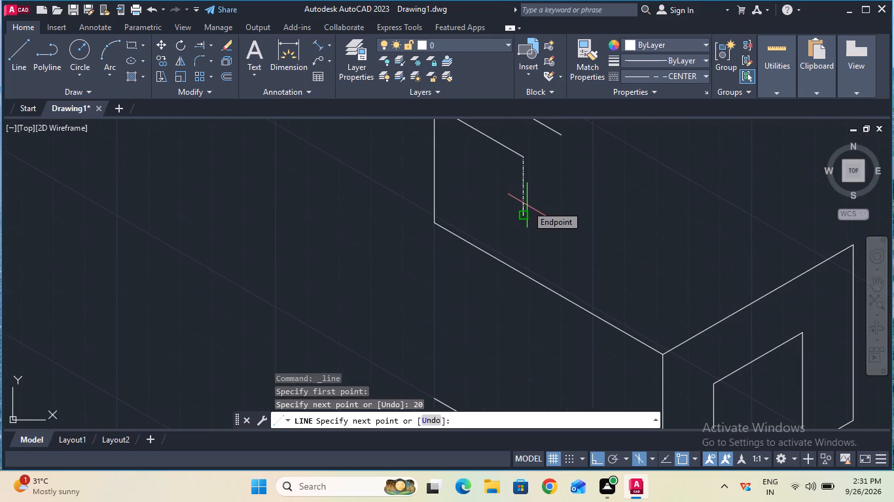
key(Escape)
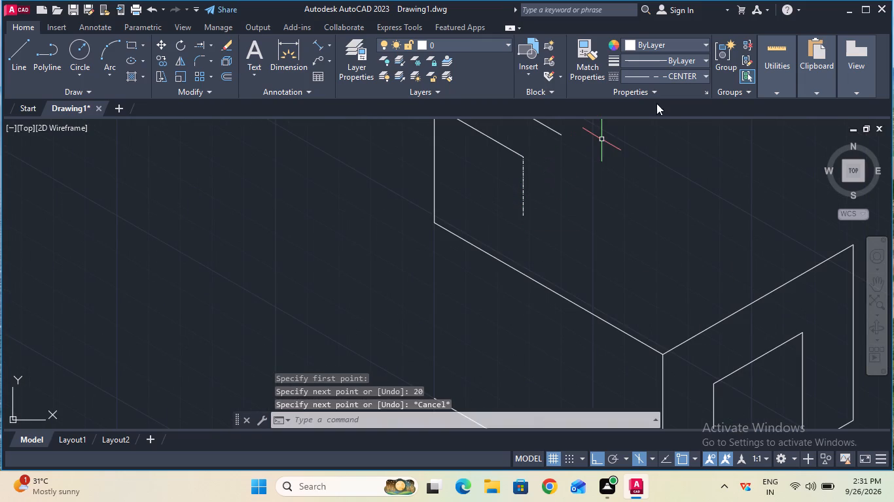
Restore the ByBlock linetype and draw a left-isoplane isocircle of radius 10 mm centred on the centre line's lower end.
click(668, 73)
double_click(673, 109)
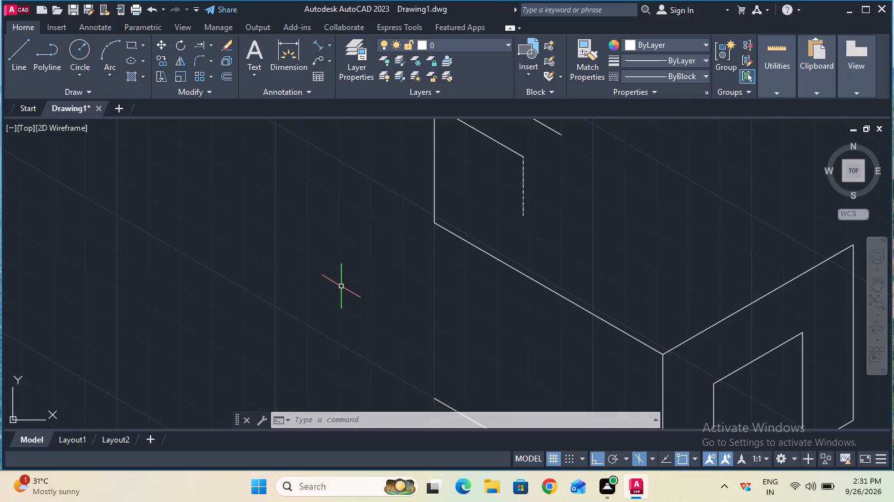
text(ell)
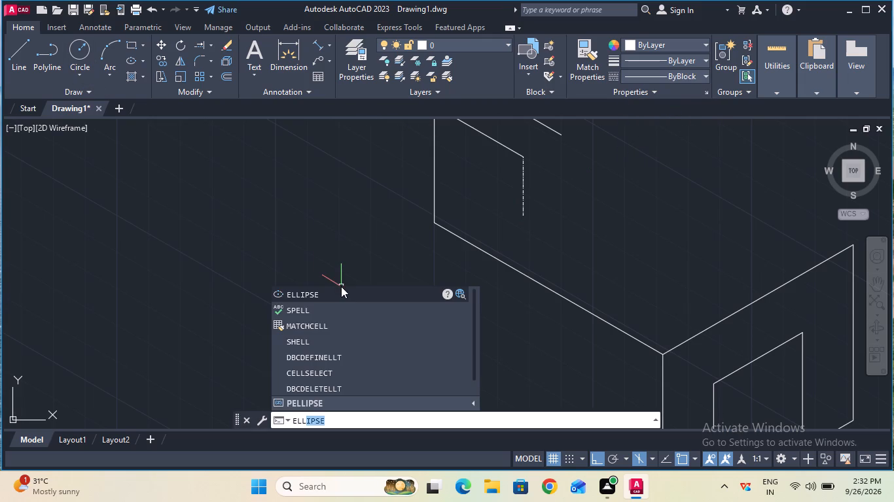
click(342, 291)
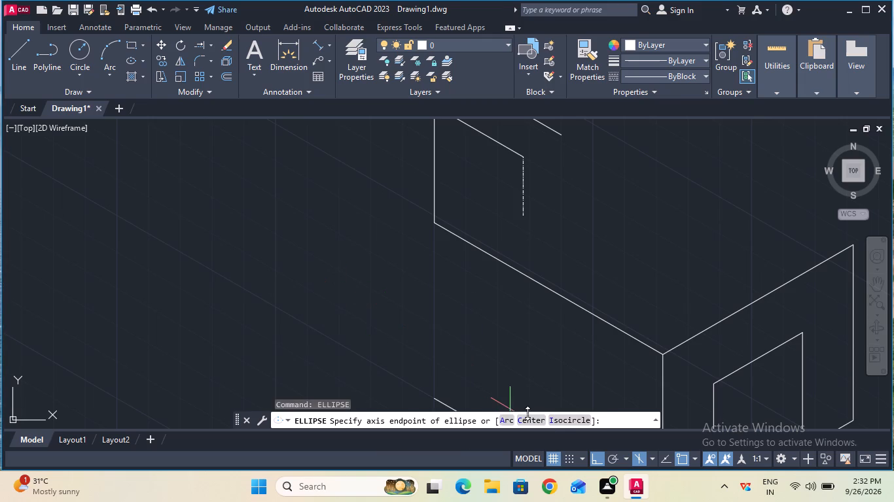
click(558, 418)
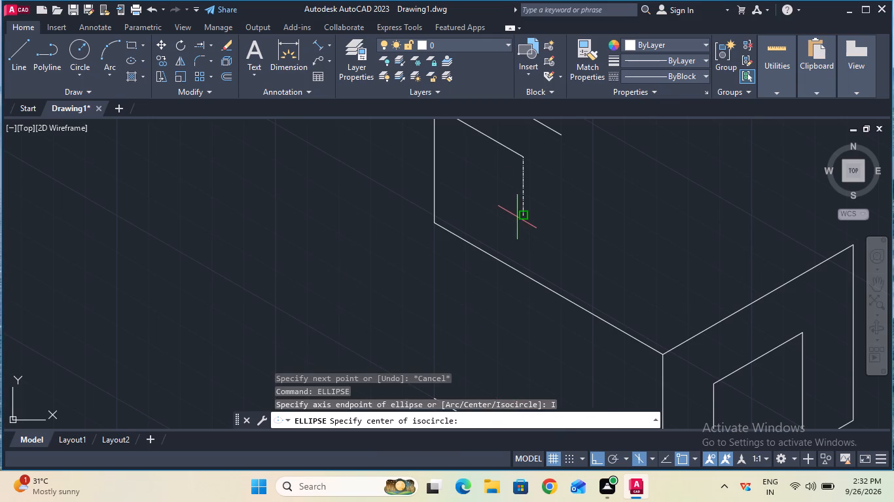
click(521, 216)
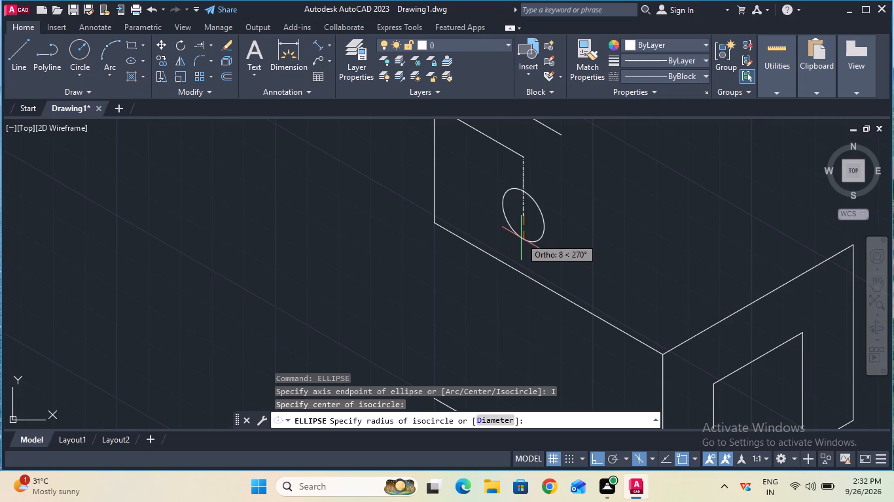
key(1)
key(0)
key(Return)
key(Escape)
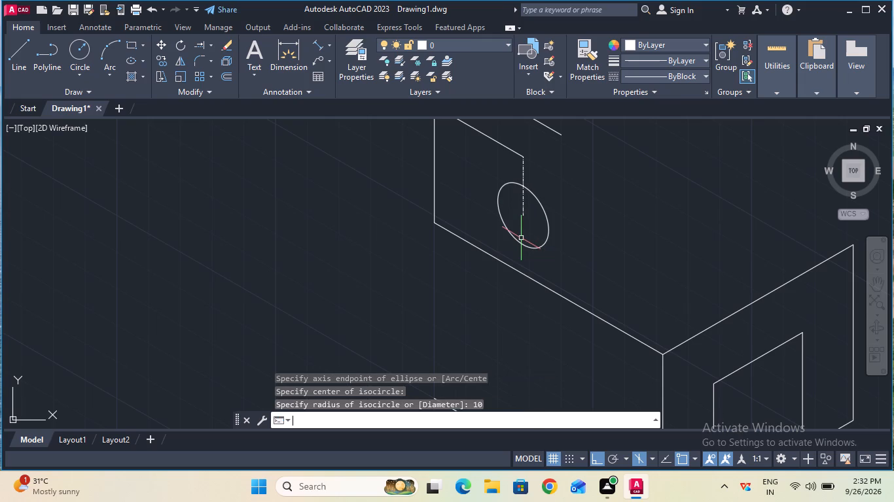
Check the isocircle's height along the centre line with a temporary aligned dimension.
click(322, 51)
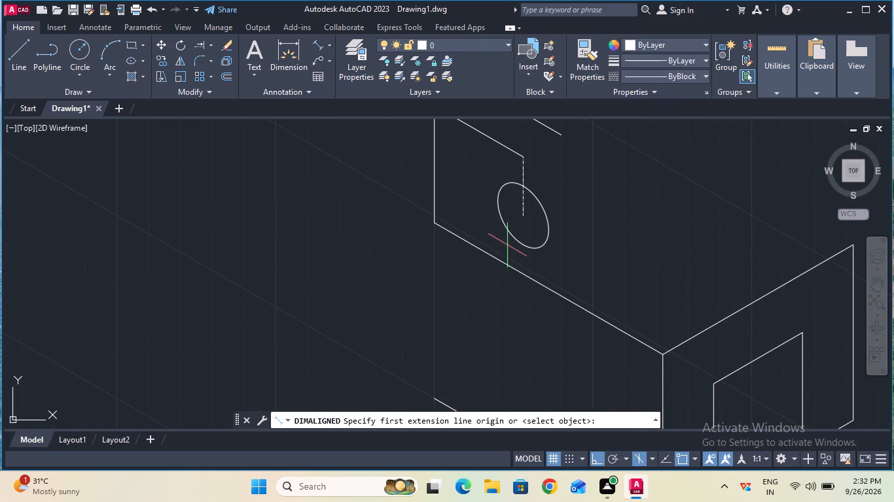
click(522, 190)
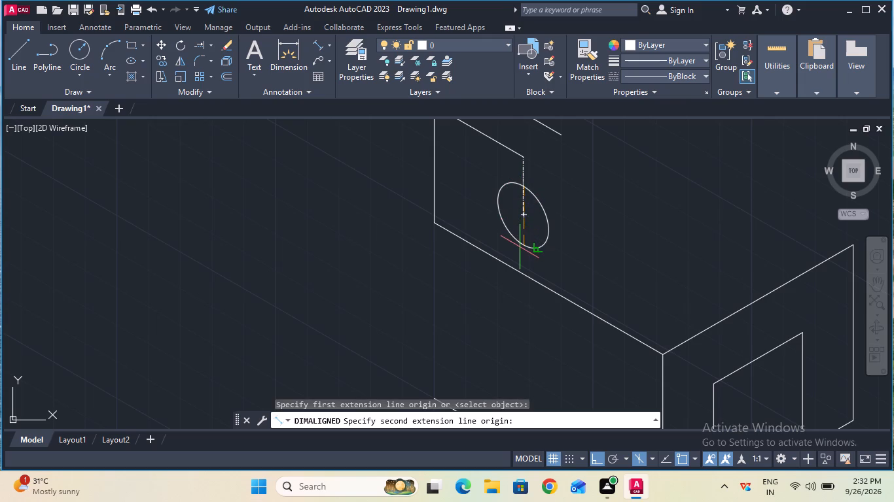
click(523, 247)
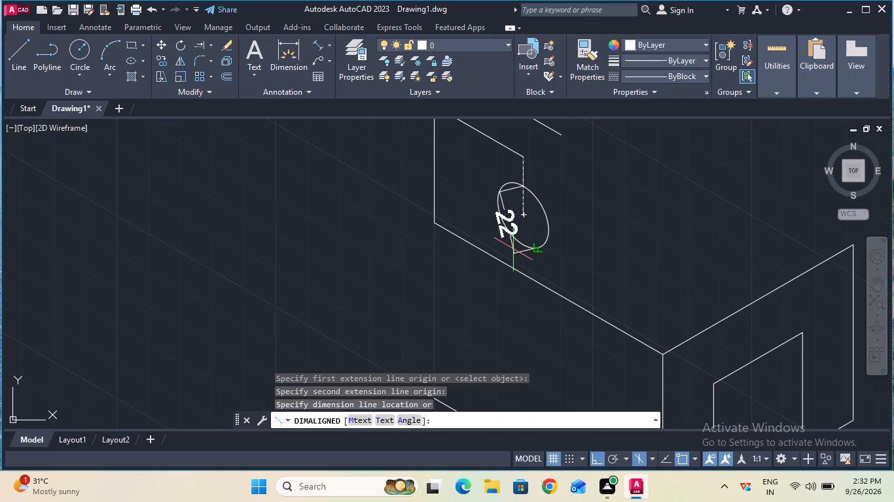
key(Escape)
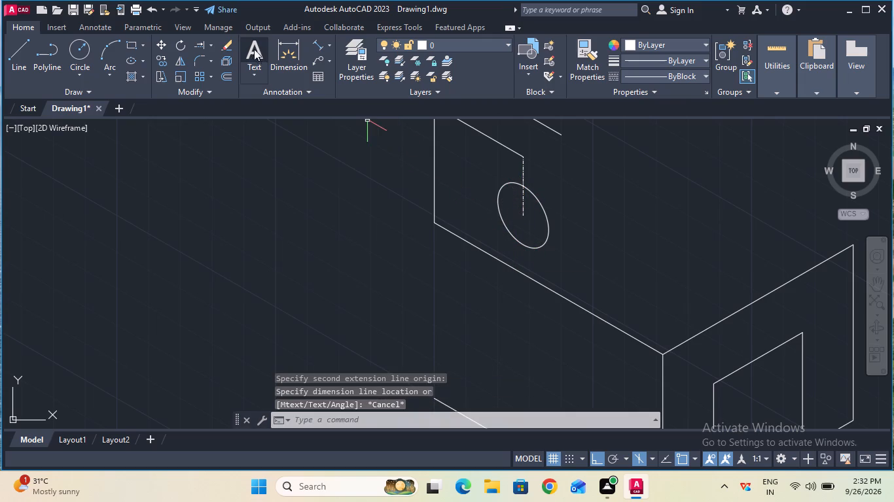
Extend the vertical centre line down to the isocircle's lower edge.
click(200, 44)
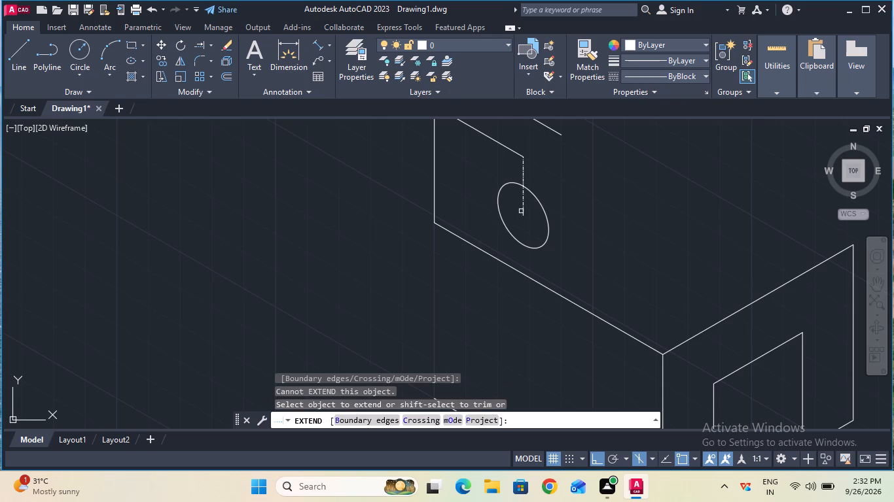
click(524, 210)
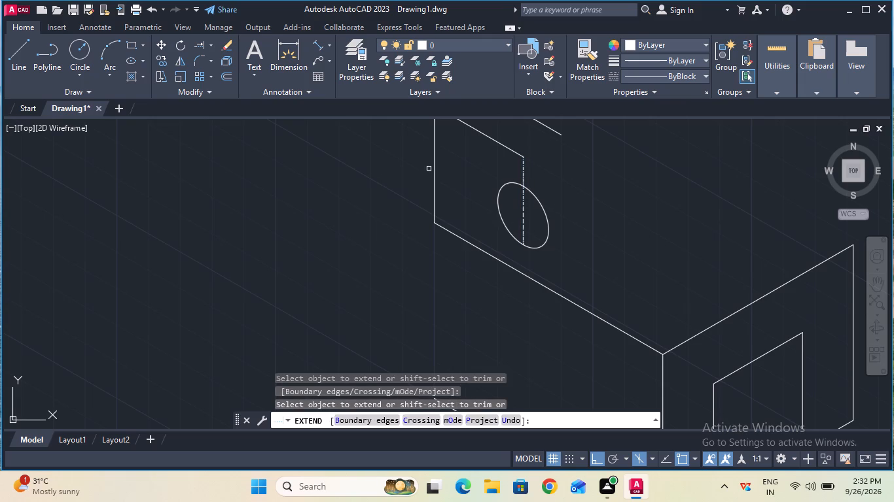
key(Escape)
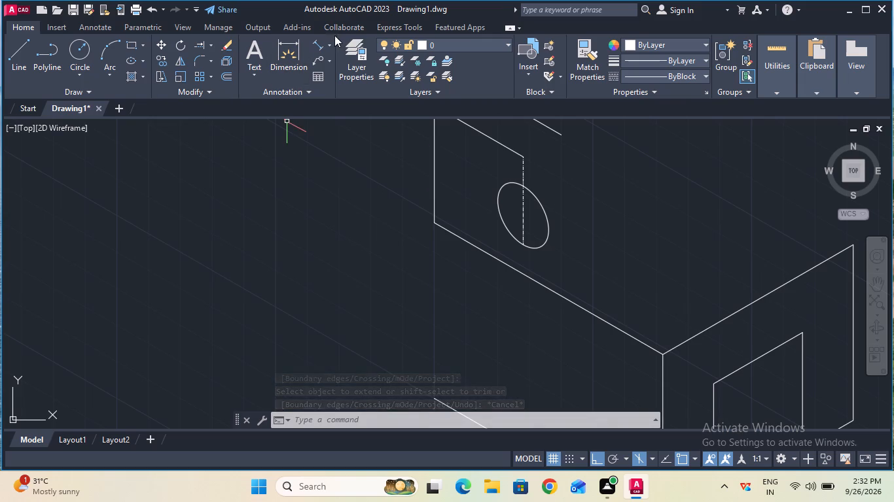
Measure the isocircle from its upper crossing with the centre line to the line's lower end, using a temporary aligned dimension.
click(313, 41)
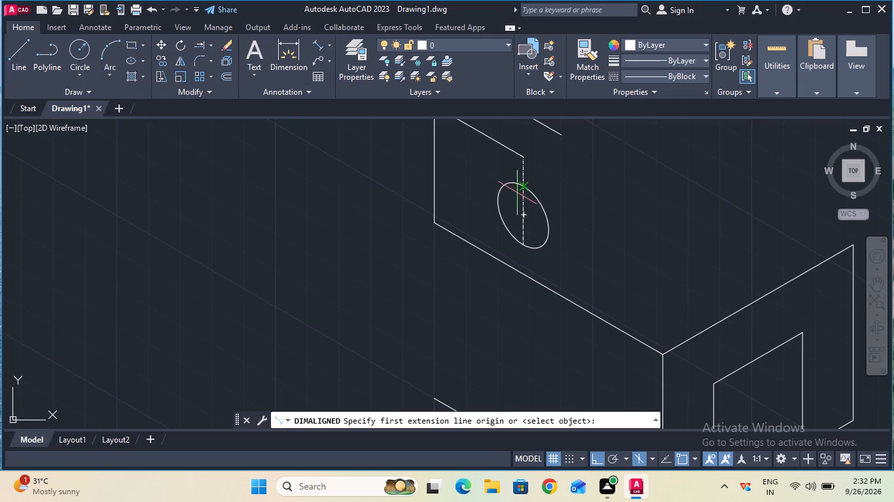
click(522, 185)
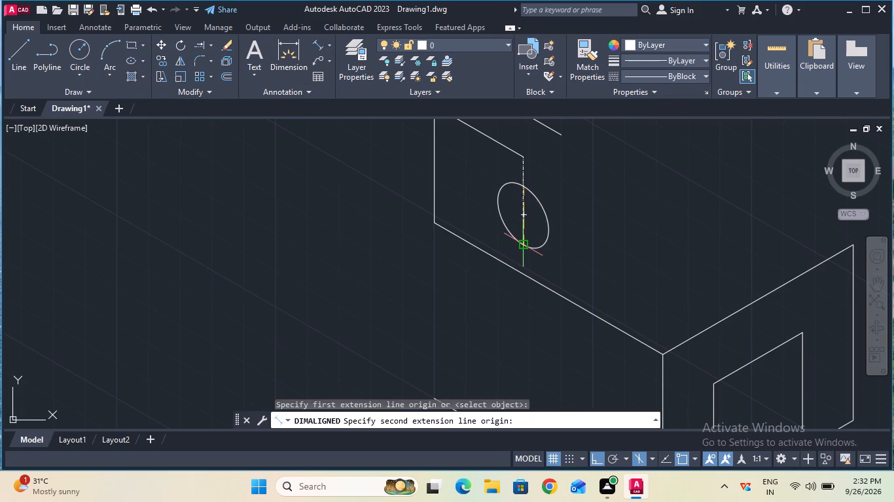
click(522, 246)
key(Escape)
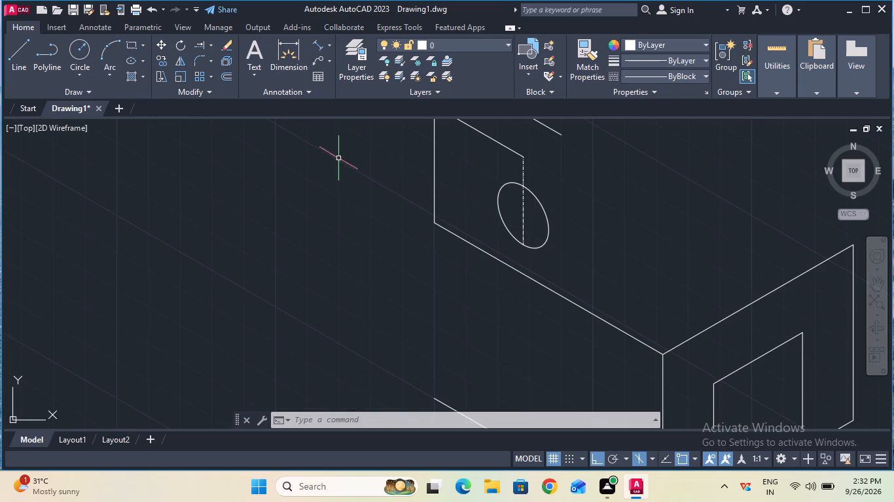
Draw a left-isoplane isocircle of radius 18 mm concentric with the existing radius 10 mm isocircle.
text(ell)
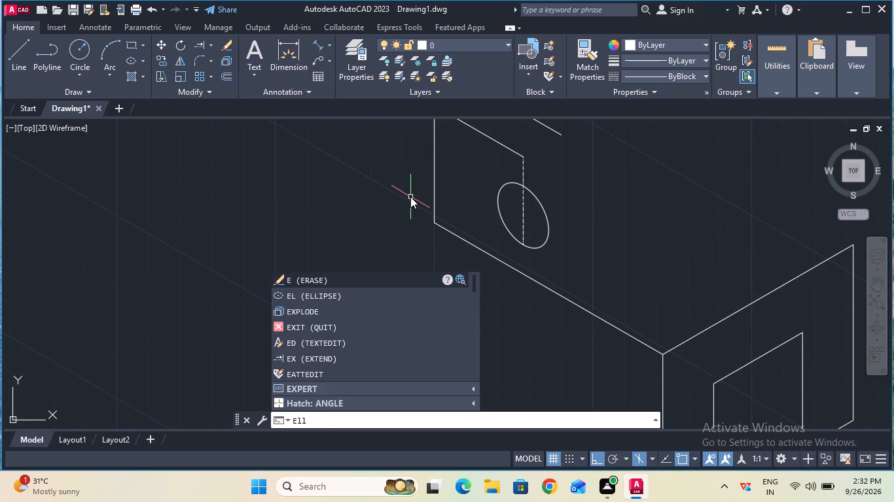
click(367, 288)
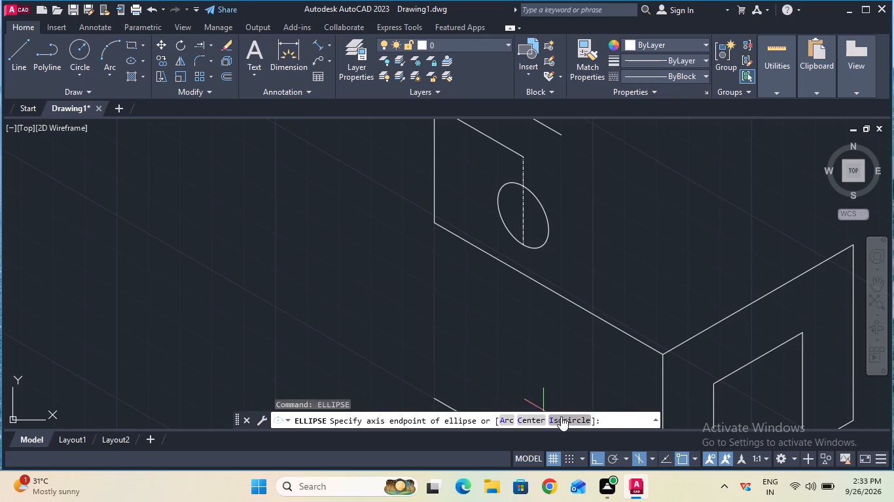
click(561, 416)
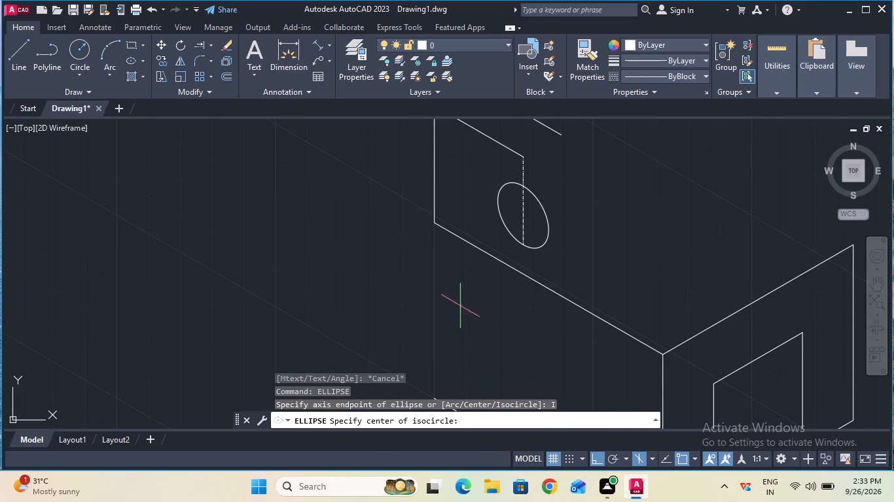
click(527, 213)
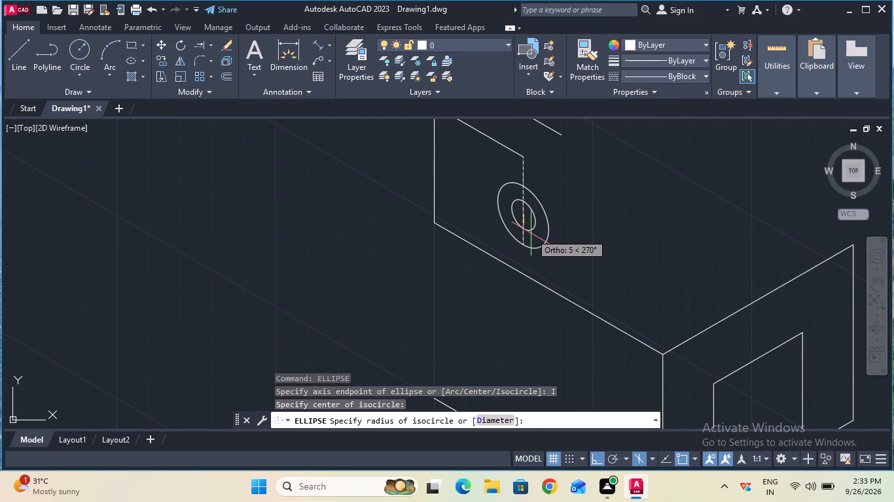
key(1)
key(8)
key(Return)
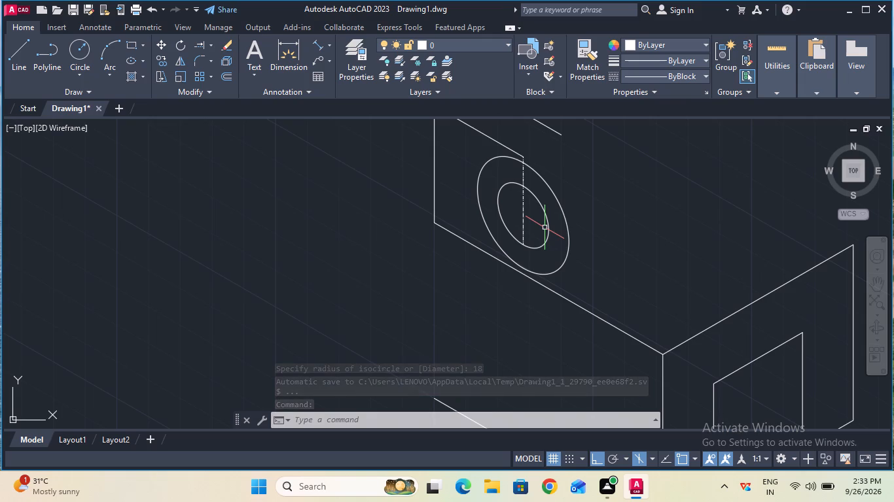
Measure the inner isocircle's height along the vertical centre line with a temporary aligned dimension.
ctrl+scroll(545, 227, down, 1)
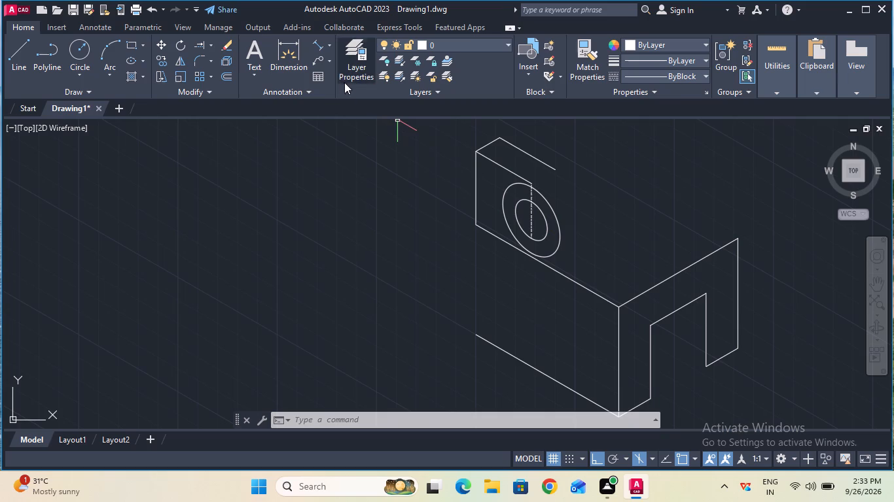
click(319, 46)
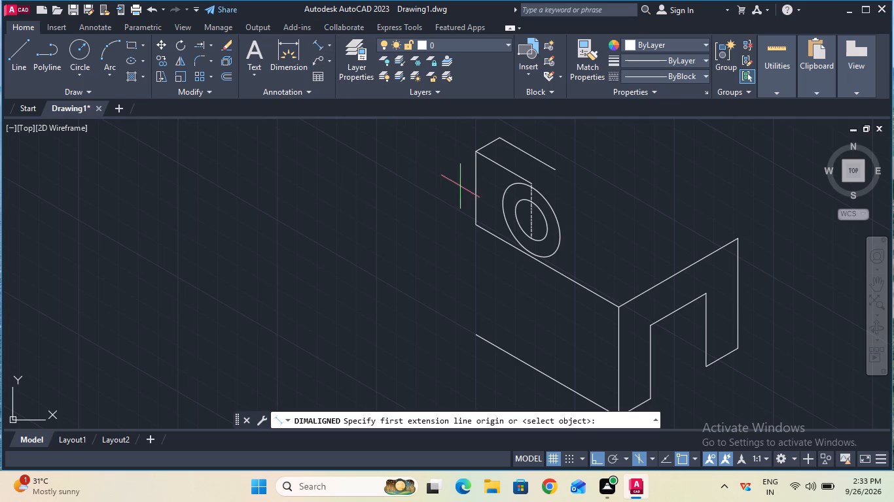
click(531, 205)
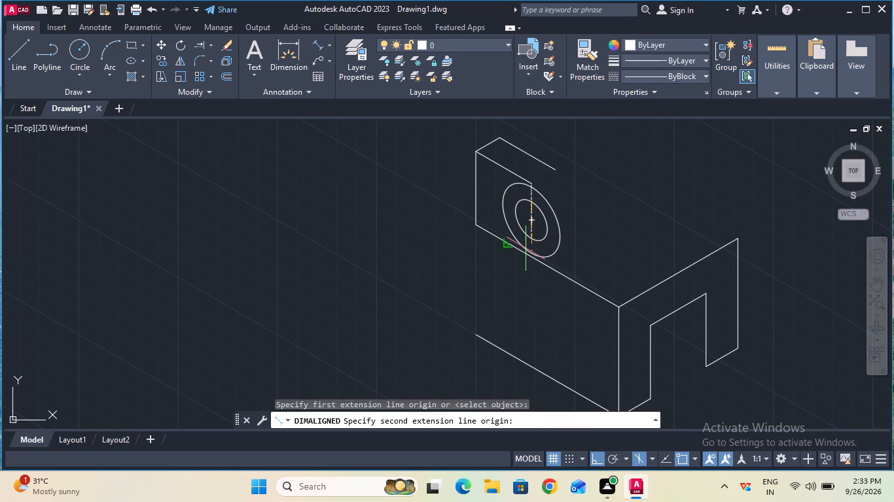
click(533, 239)
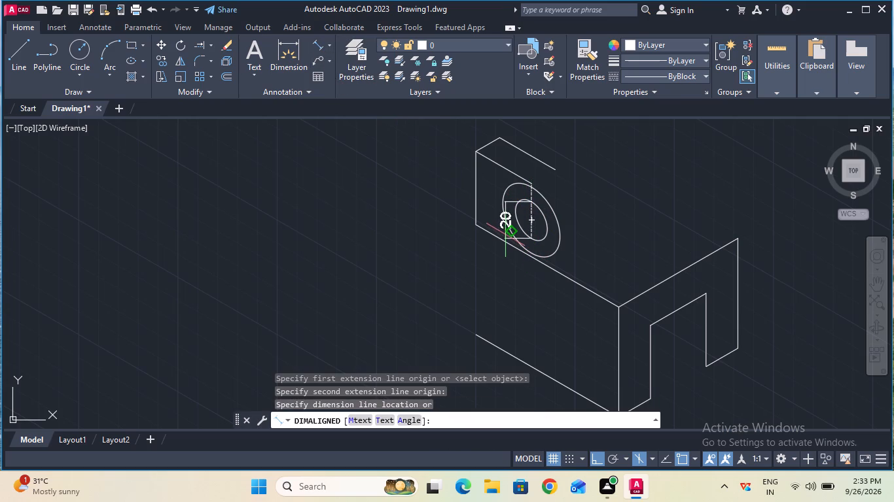
key(Escape)
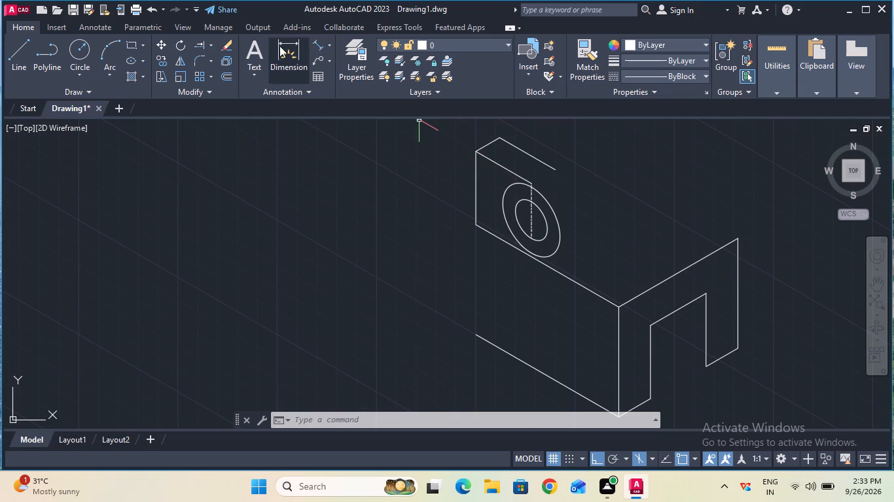
Erase the two parallel top edges above the isocircles and the short edge joining them.
click(228, 40)
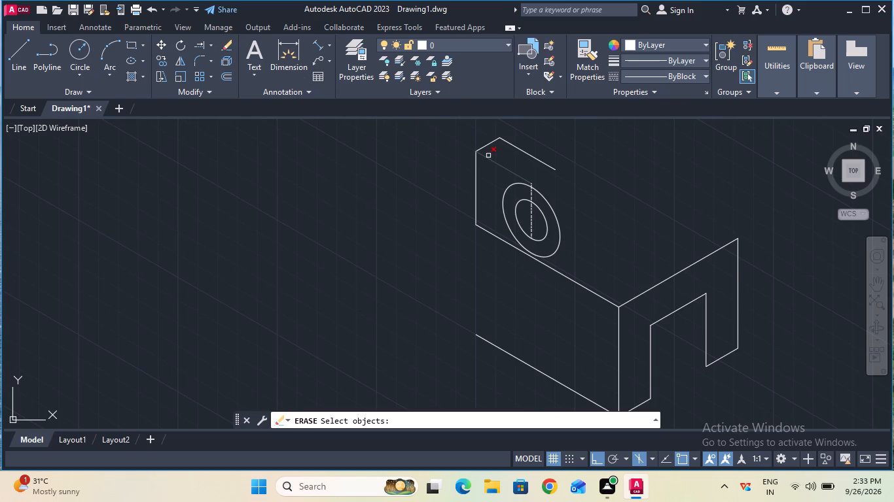
click(489, 156)
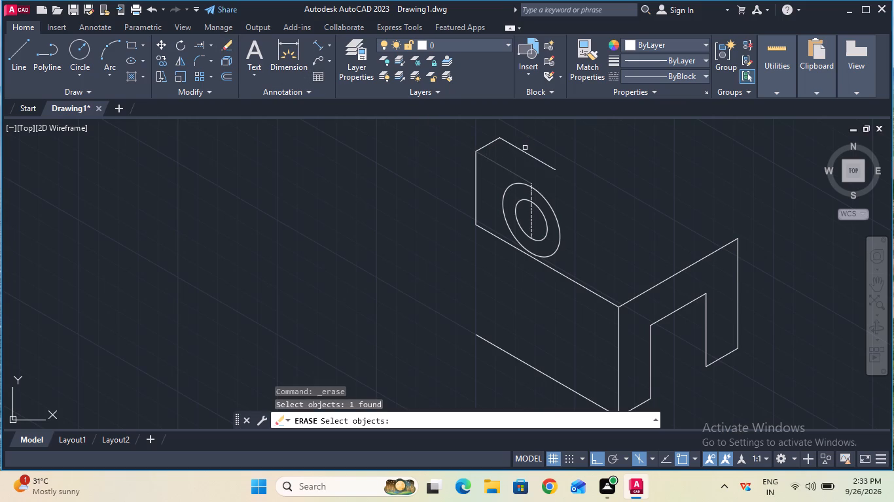
key(Return)
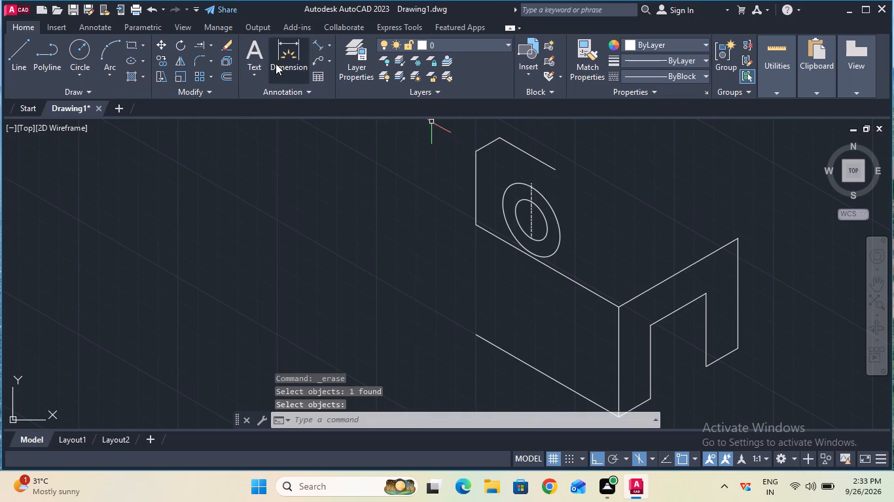
double_click(229, 42)
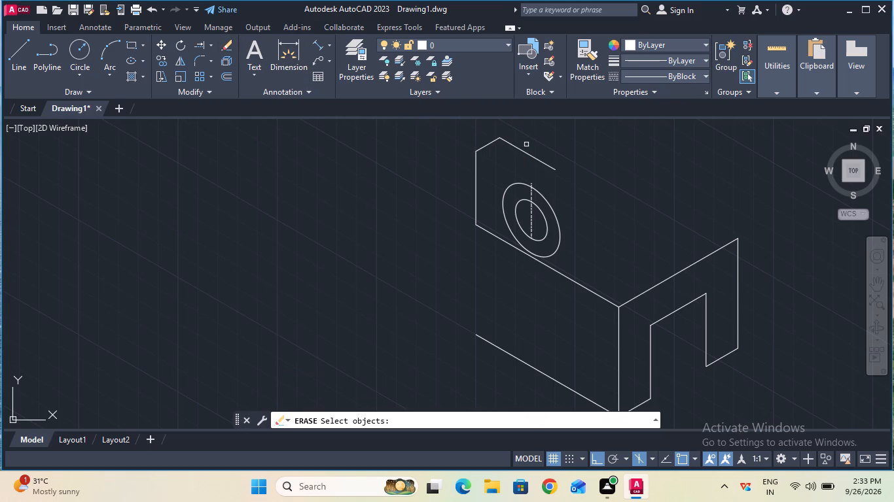
click(528, 153)
key(Return)
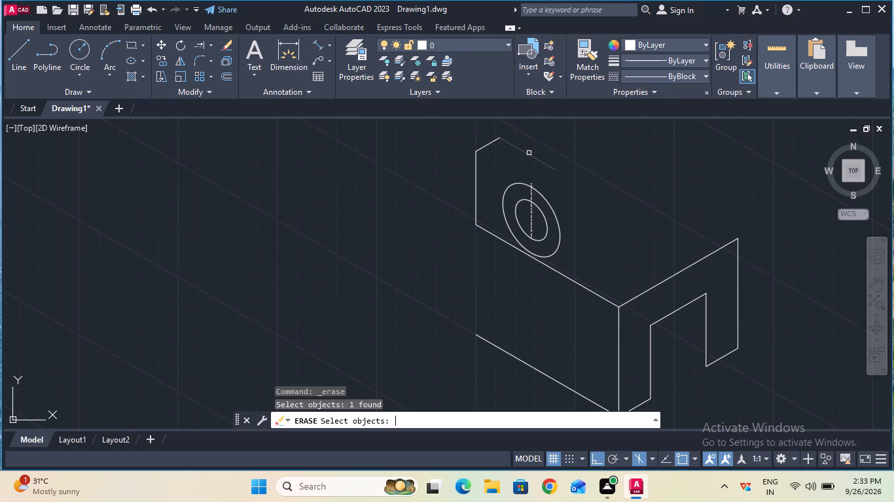
click(491, 144)
key(Delete)
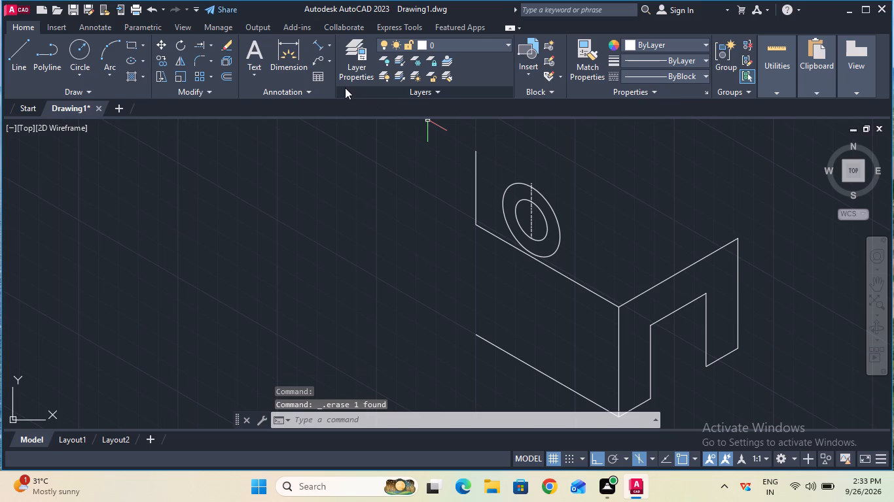
Draw a 35 mm line from the outer isocircle's upper crossing with the centre line back to the vertical end edge.
click(16, 56)
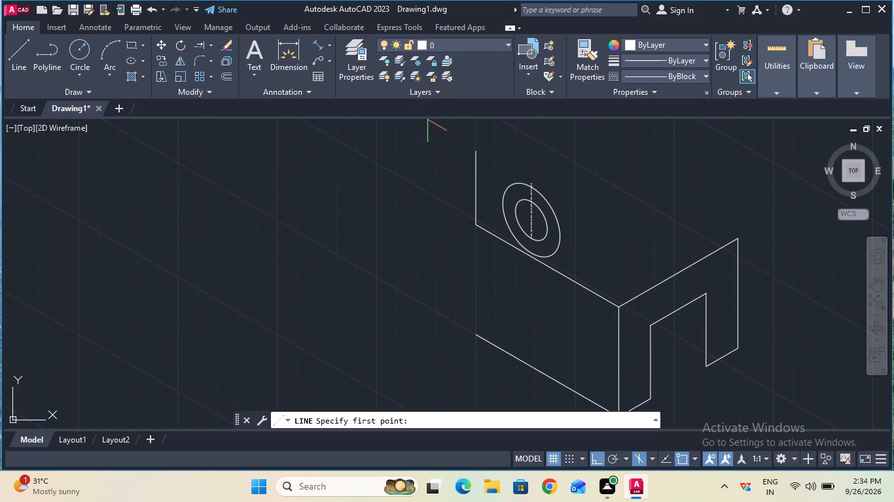
click(527, 190)
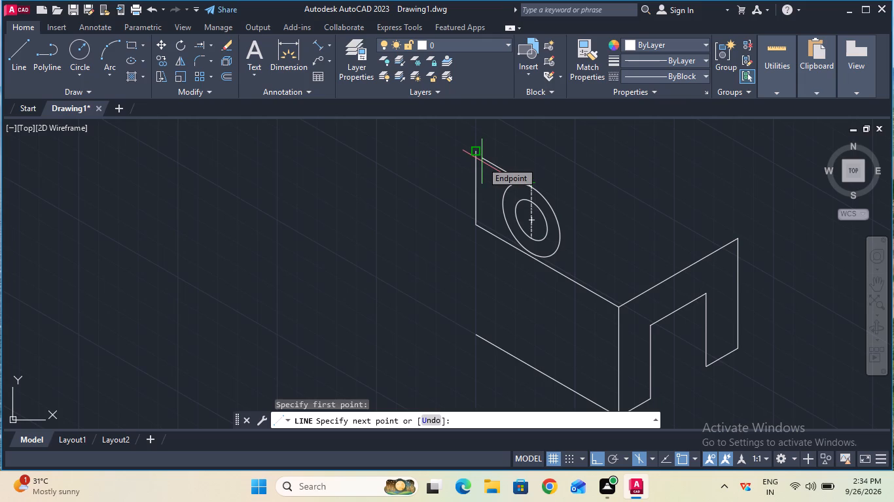
text(35)
key(Return)
key(Escape)
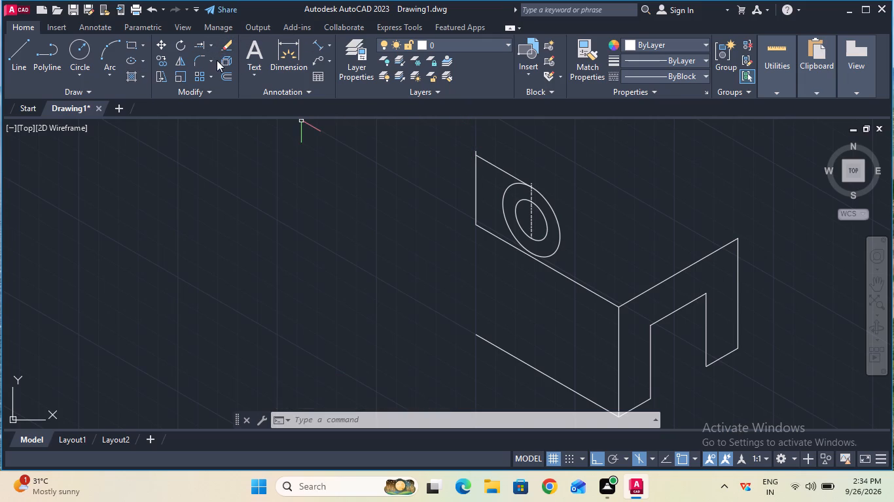
Trim the short piece of the vertical end edge that projects above the new top edge.
click(210, 43)
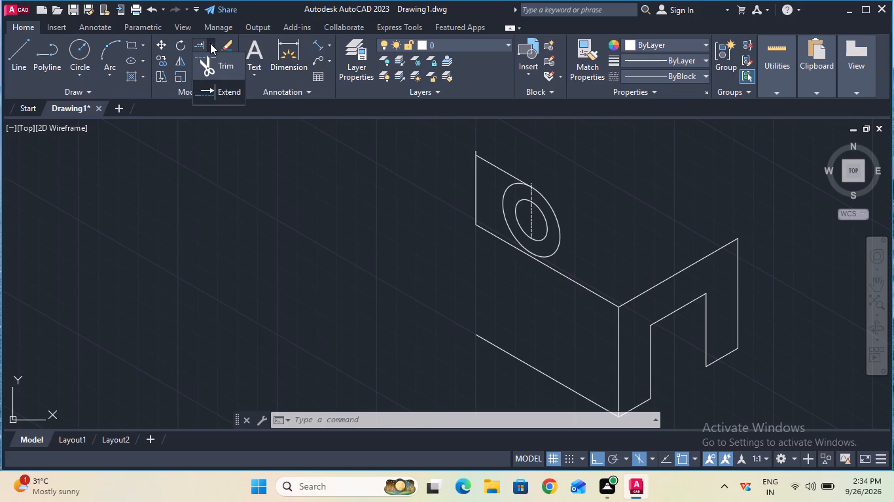
click(224, 70)
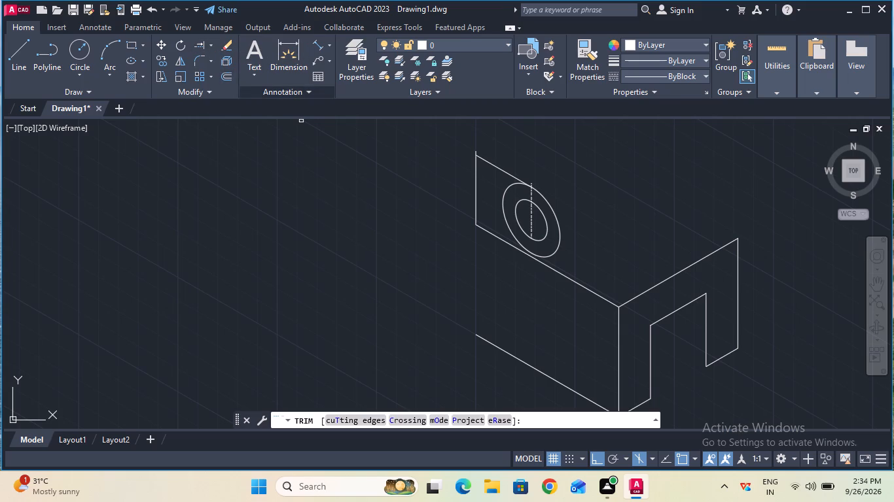
click(476, 150)
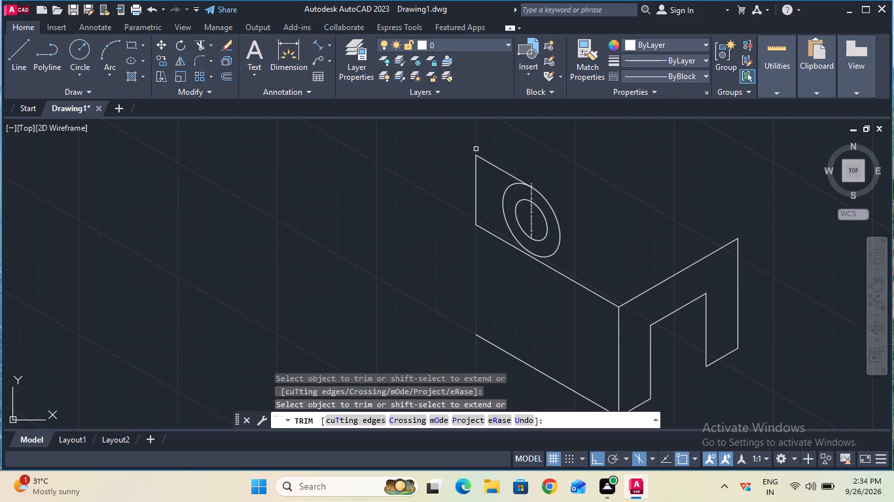
key(Escape)
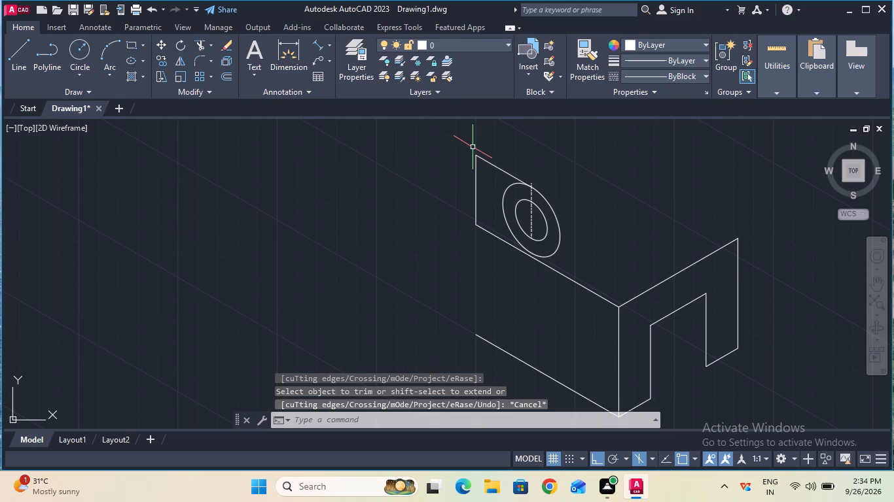
In the top isoplane, draw a 15 mm depth edge from the upper corner and a 35 mm back edge parallel to the front top edge.
click(20, 56)
click(473, 156)
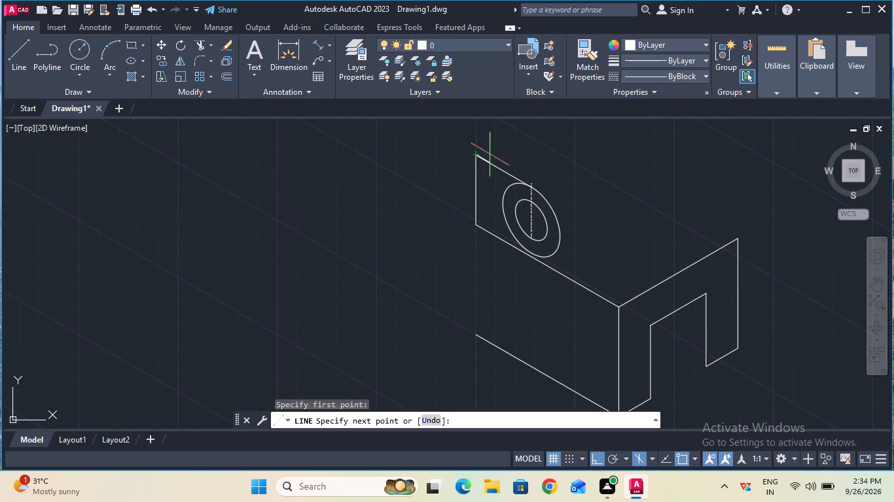
key(F5)
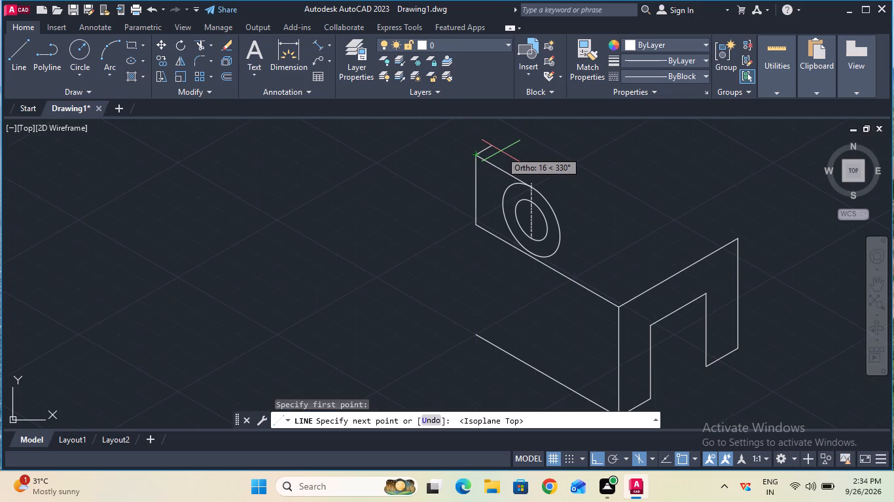
key(1)
key(5)
key(Return)
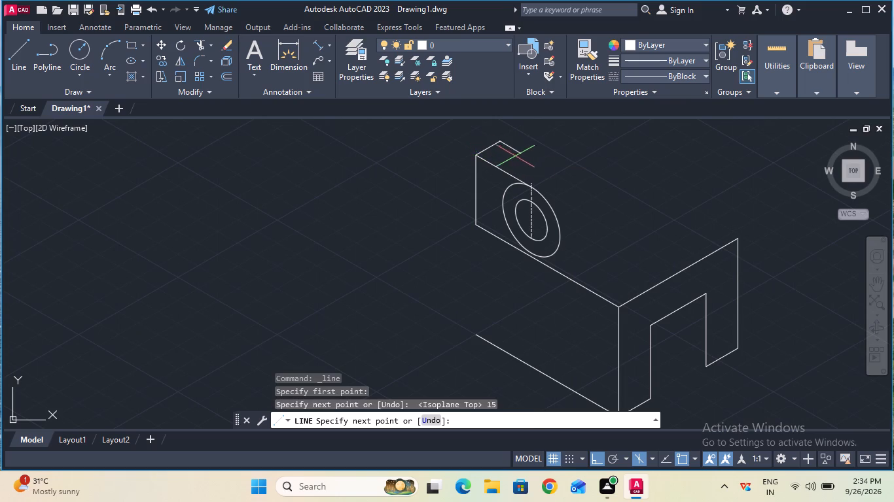
text(35)
key(Return)
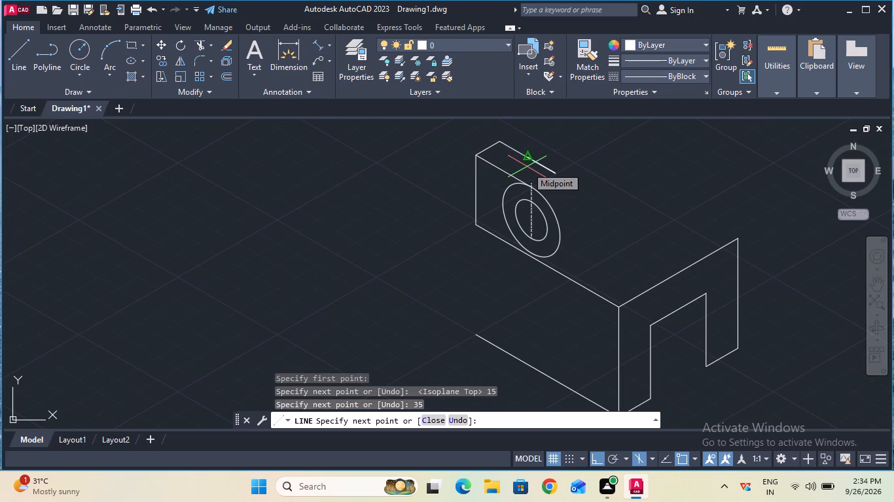
key(Escape)
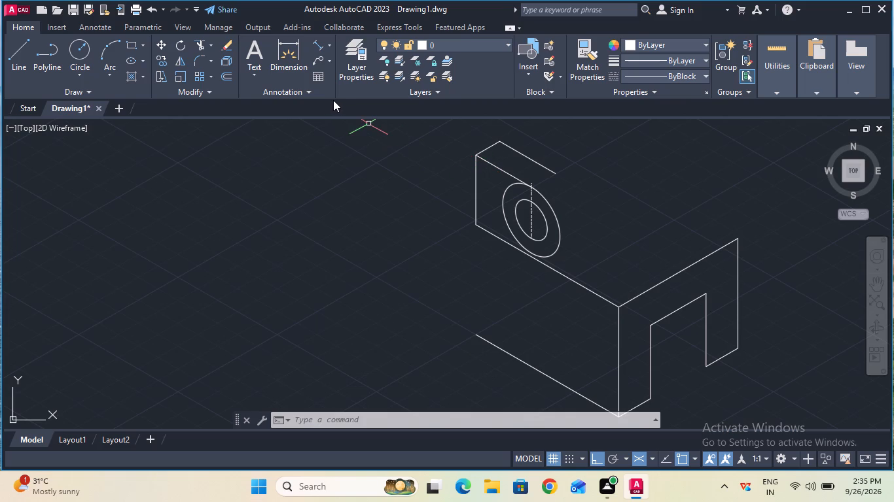
Erase the vertical centre line through the isocircles.
click(221, 42)
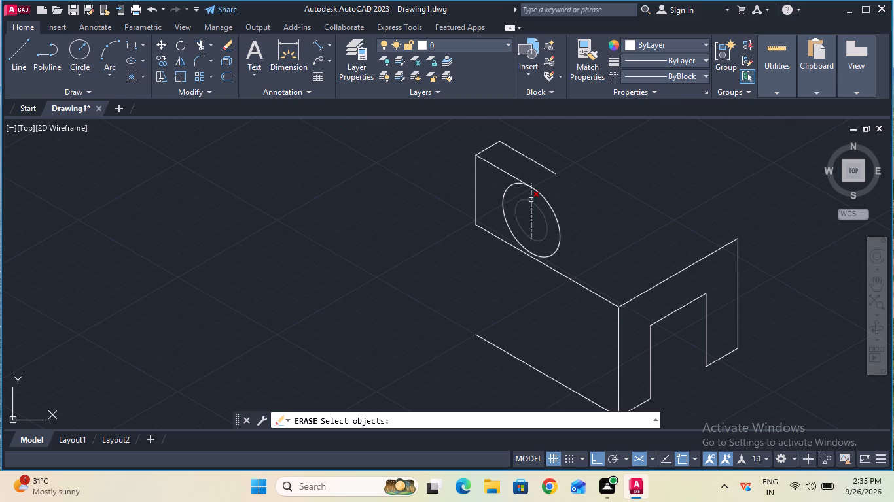
click(533, 194)
key(Return)
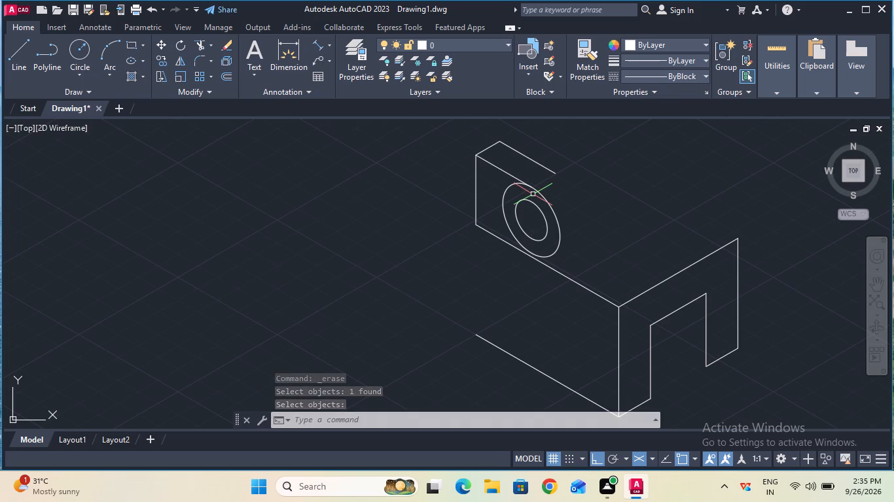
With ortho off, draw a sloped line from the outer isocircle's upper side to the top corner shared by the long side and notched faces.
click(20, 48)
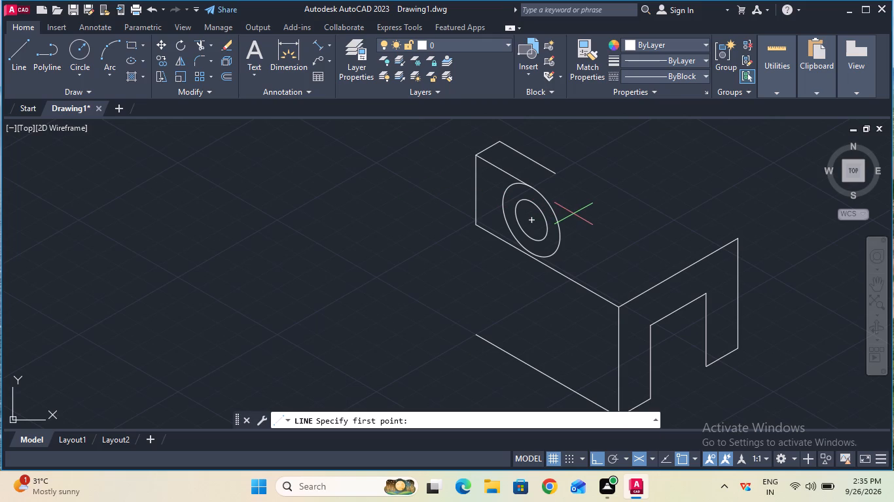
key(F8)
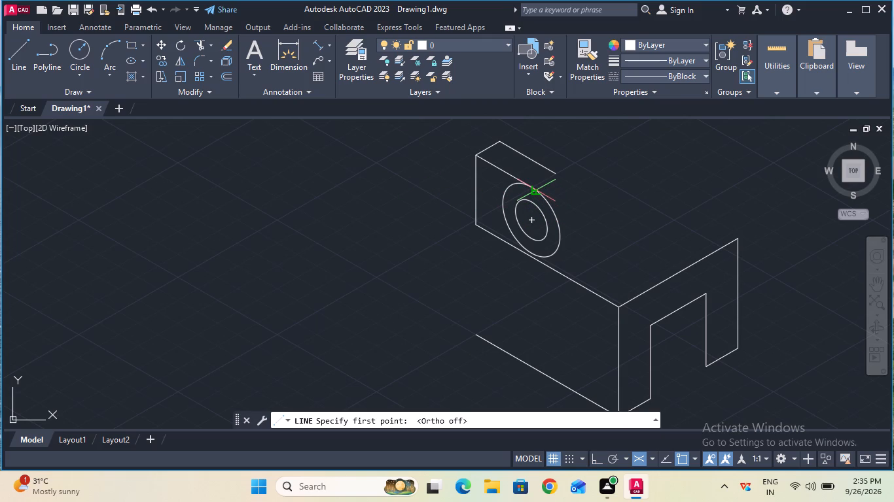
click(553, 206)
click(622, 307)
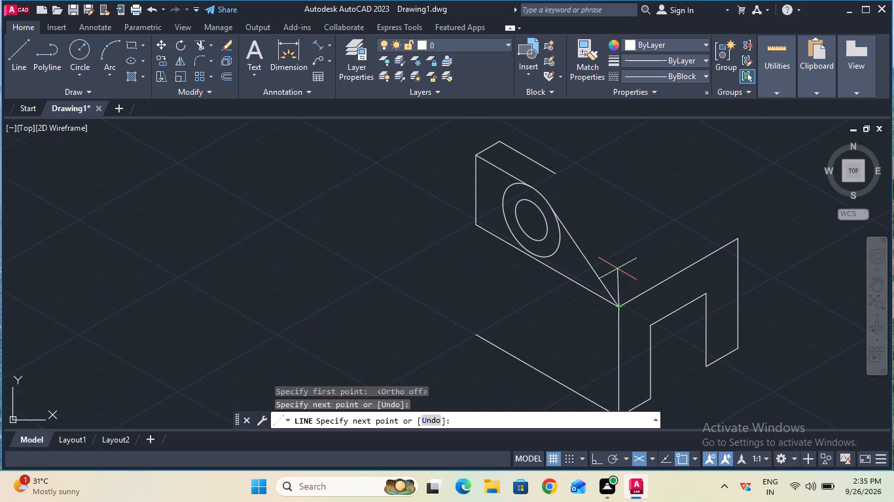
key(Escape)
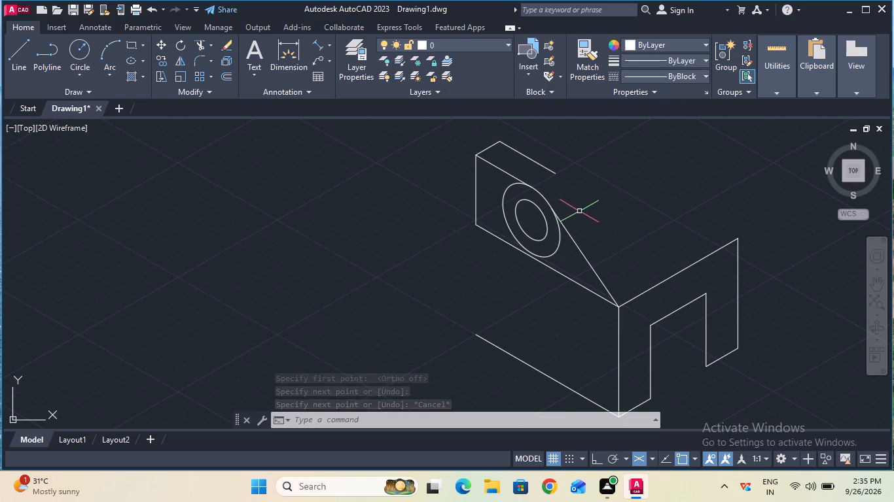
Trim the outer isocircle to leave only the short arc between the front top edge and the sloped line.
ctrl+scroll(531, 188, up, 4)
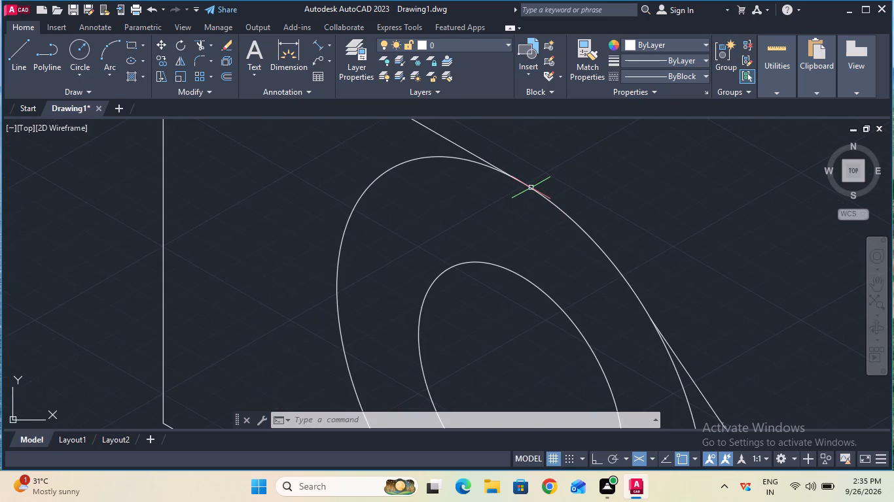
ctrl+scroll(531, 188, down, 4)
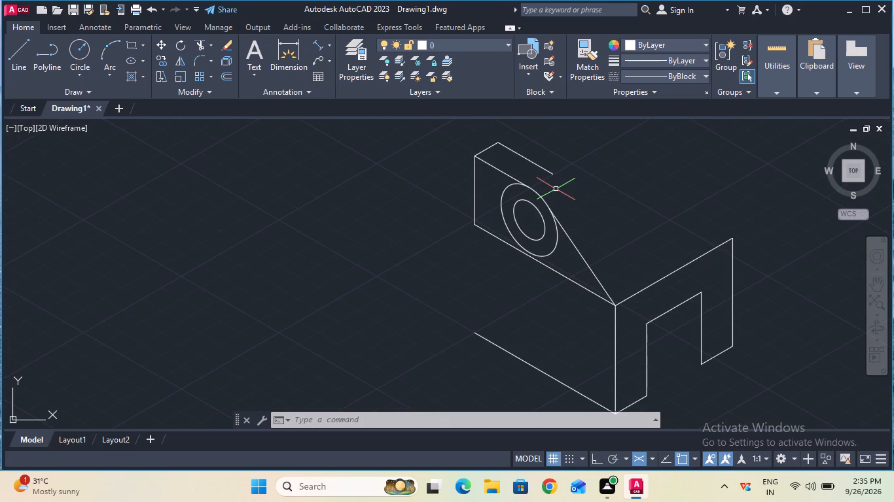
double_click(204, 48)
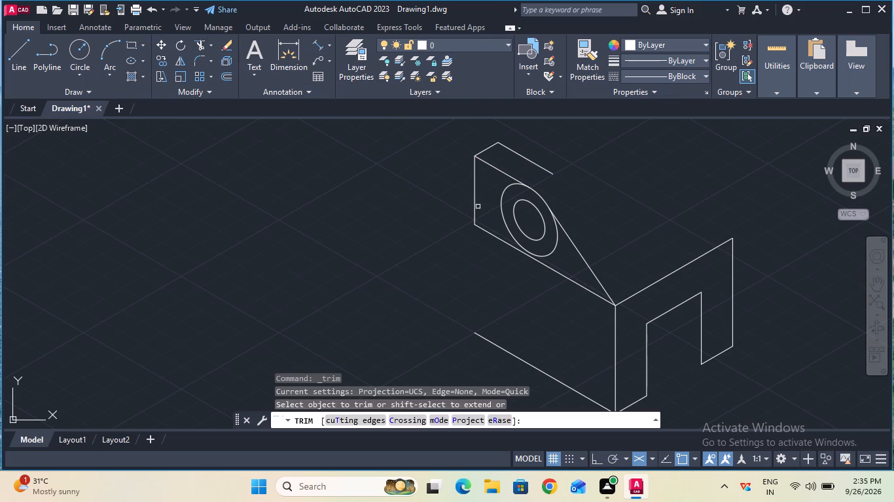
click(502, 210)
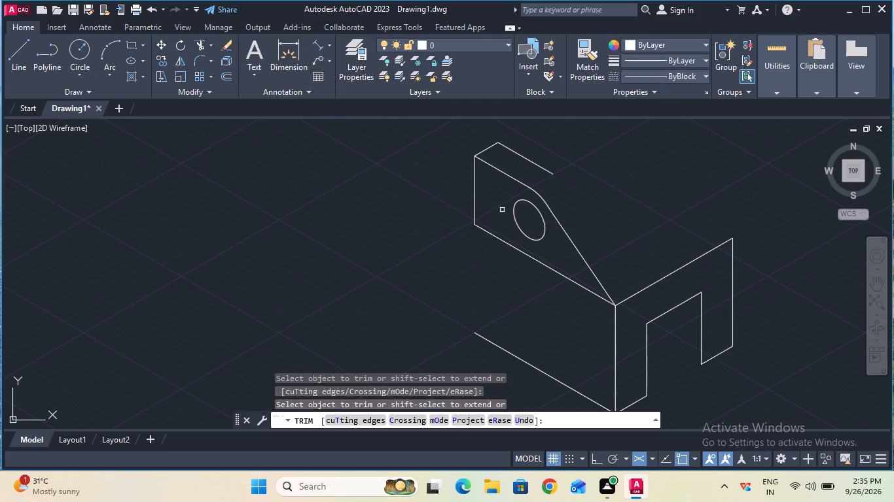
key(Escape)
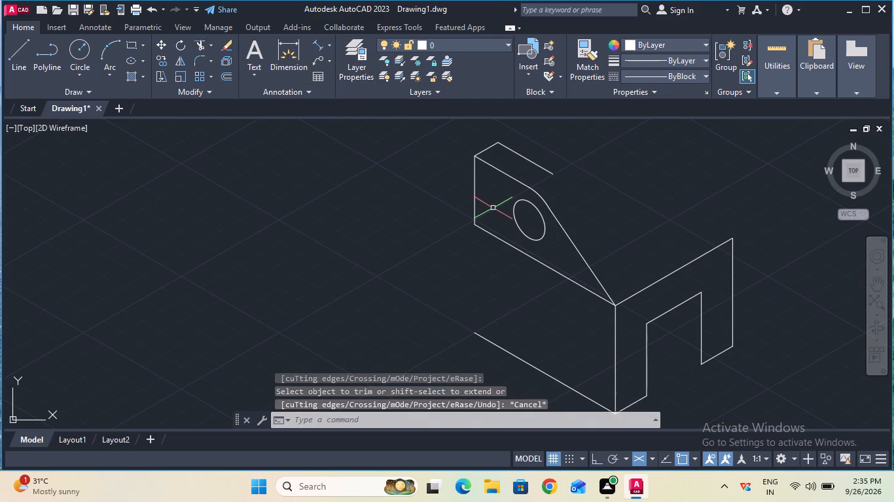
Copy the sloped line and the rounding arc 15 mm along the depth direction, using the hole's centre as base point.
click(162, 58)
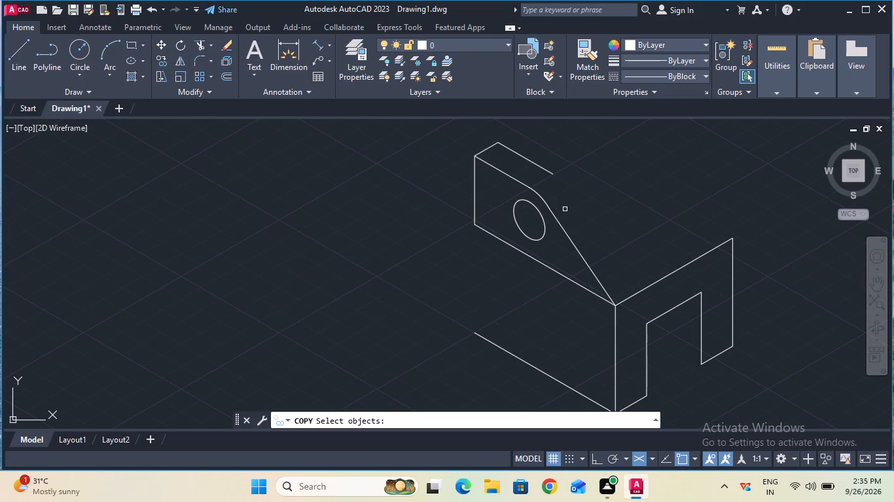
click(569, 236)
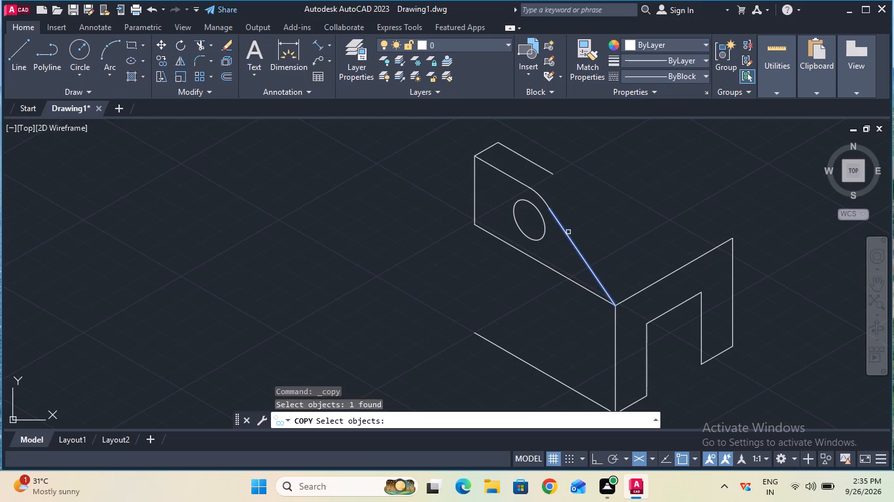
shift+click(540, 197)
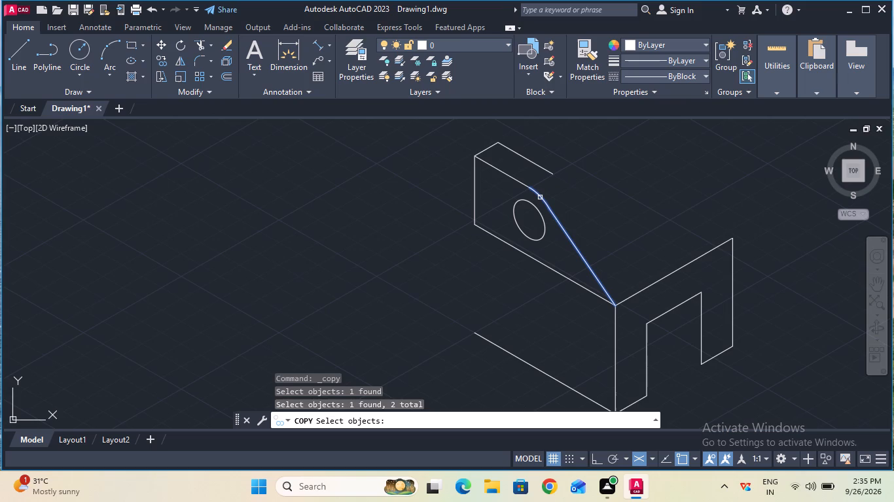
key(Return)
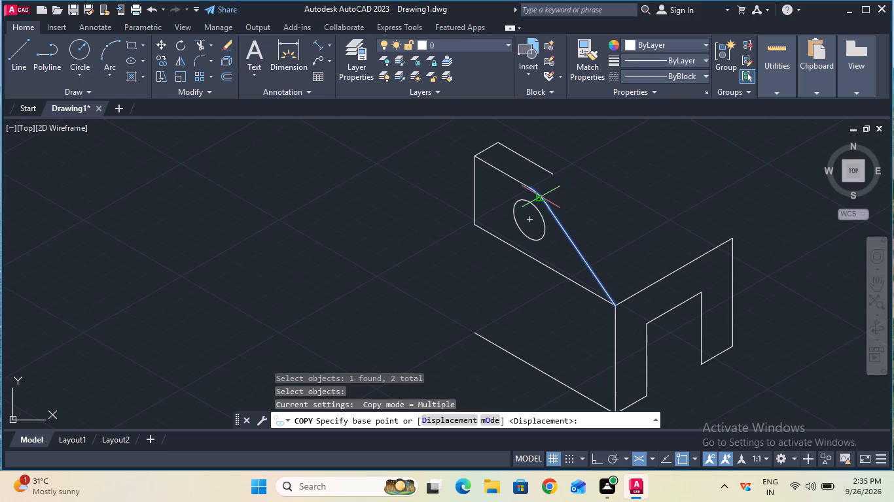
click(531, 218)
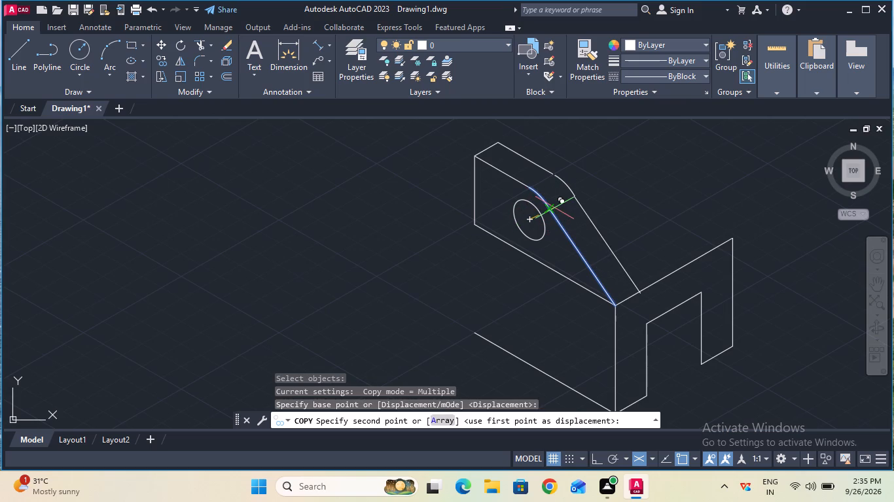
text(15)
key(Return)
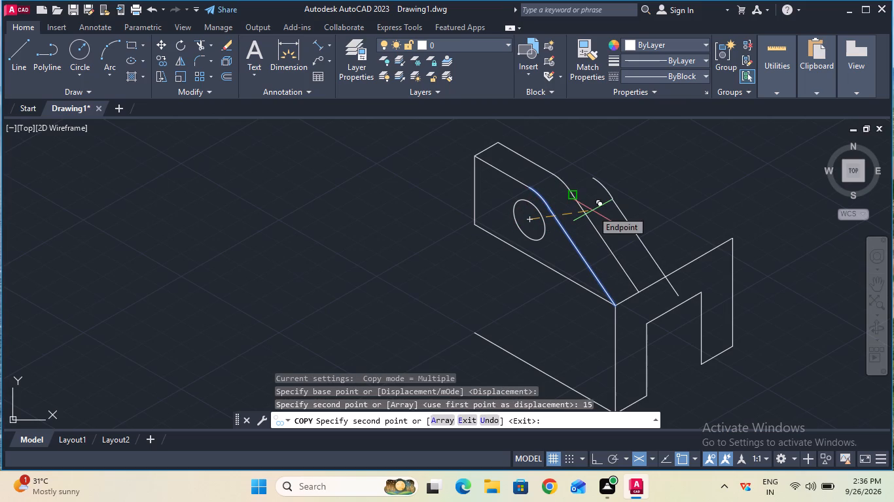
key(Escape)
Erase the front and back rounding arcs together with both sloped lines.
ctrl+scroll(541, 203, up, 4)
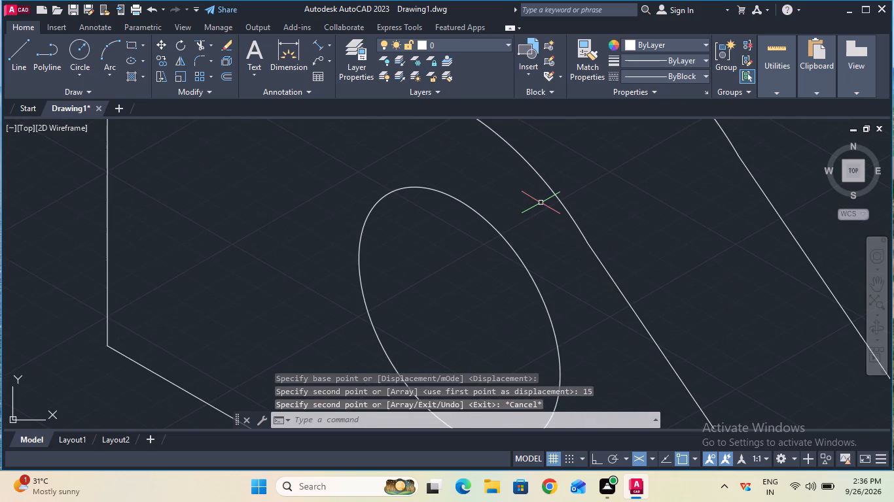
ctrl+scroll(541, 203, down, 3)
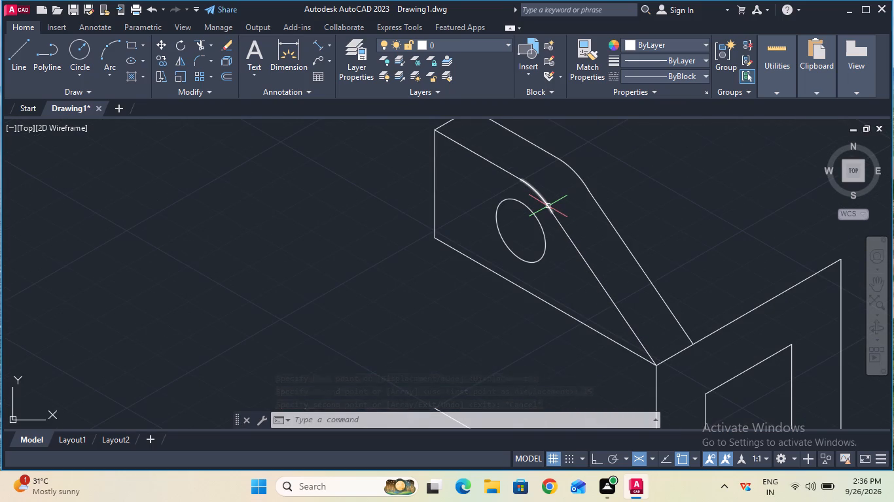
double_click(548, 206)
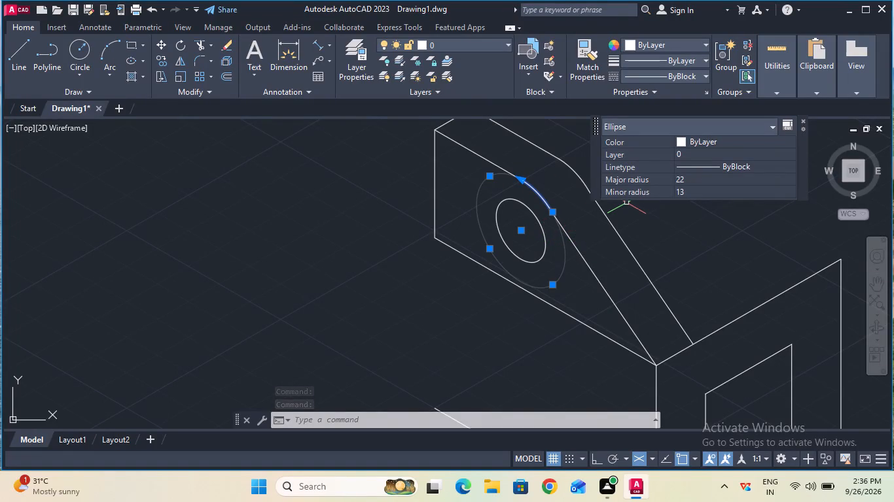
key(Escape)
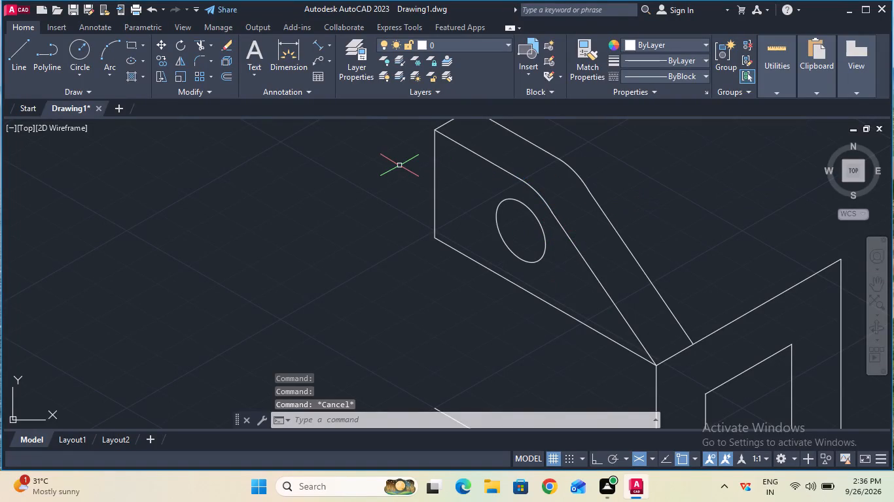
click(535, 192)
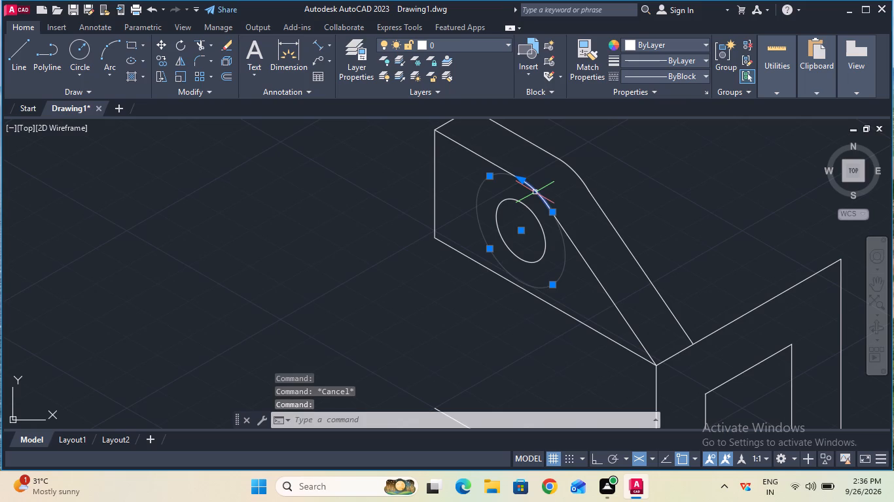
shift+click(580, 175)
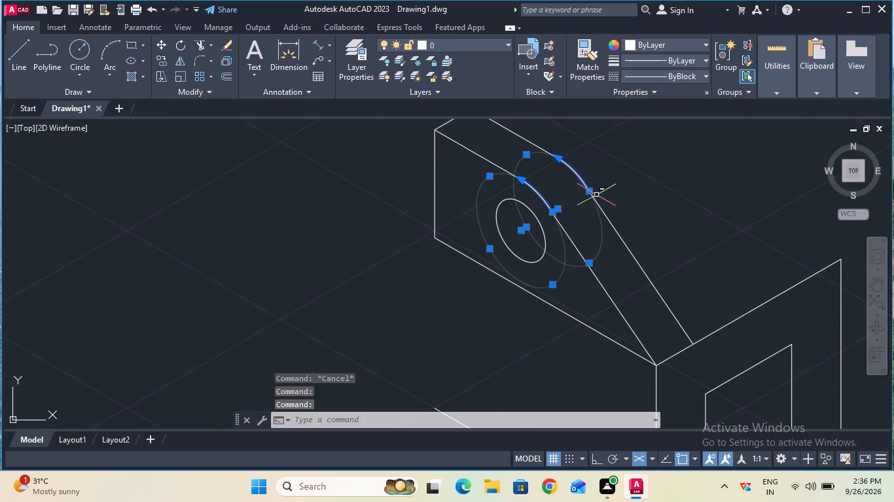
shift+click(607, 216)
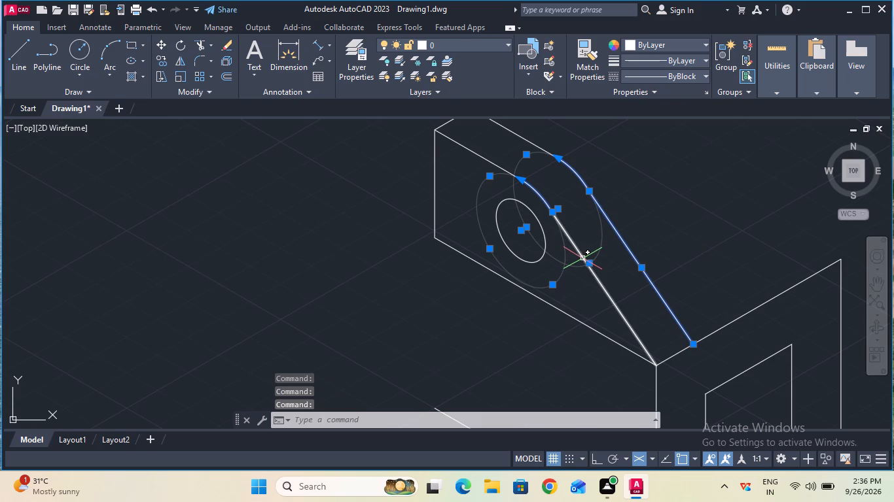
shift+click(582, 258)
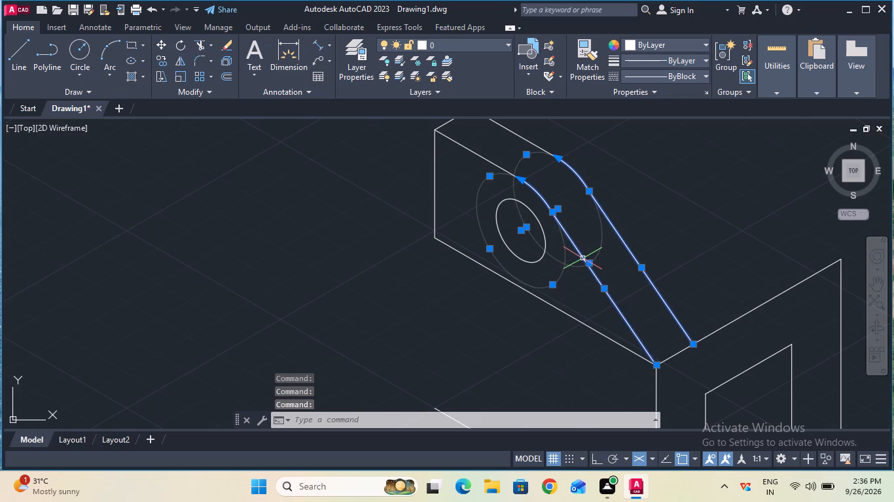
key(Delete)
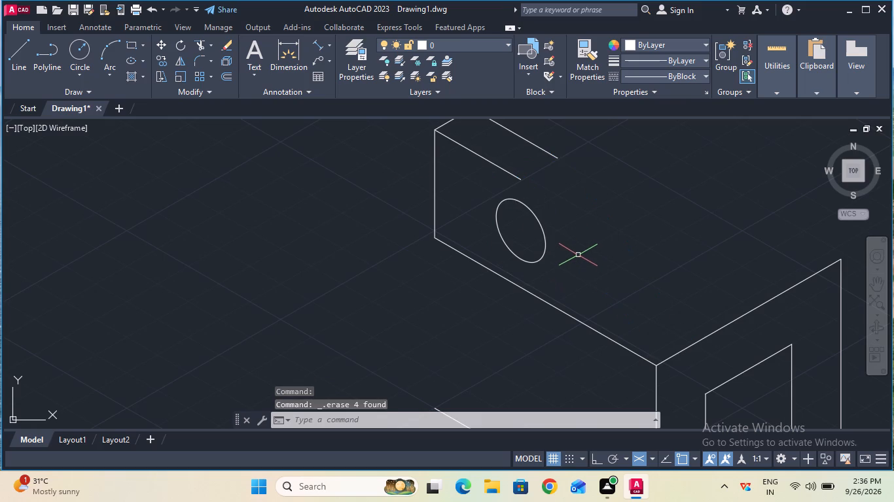
Draw an isocircle of radius 18 mm in the left isoplane, concentric with the hole.
click(81, 56)
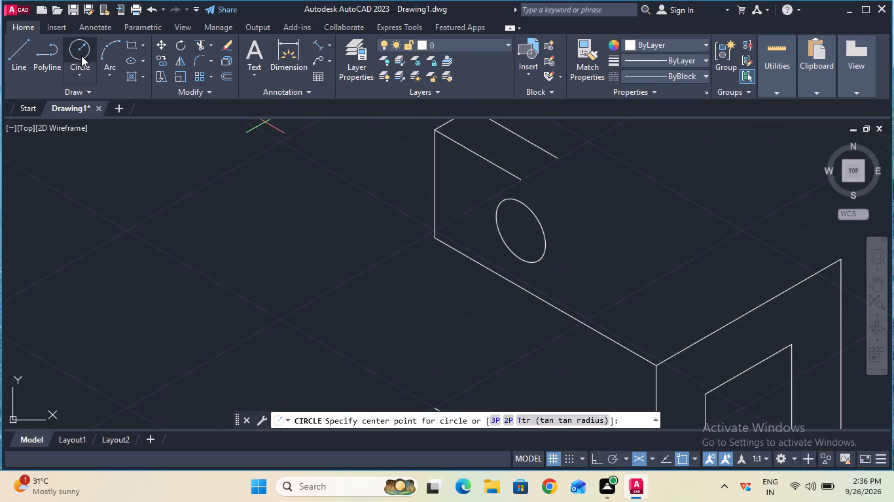
key(Escape)
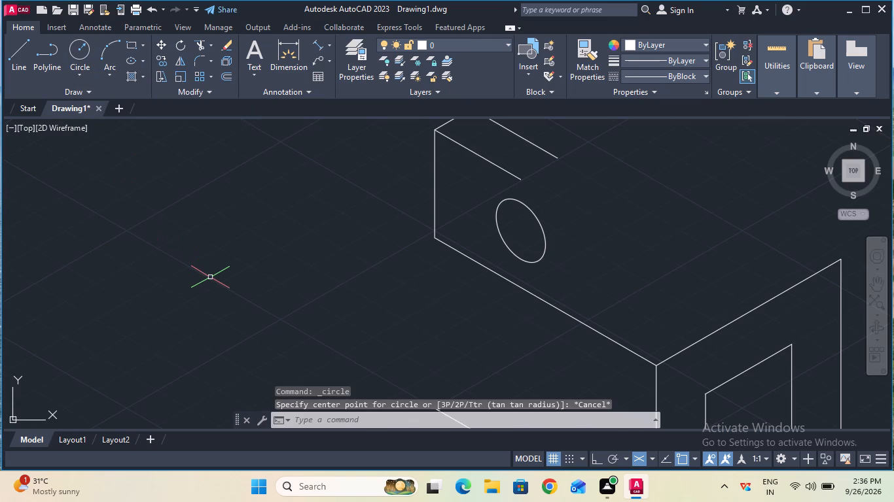
text(ell)
click(310, 297)
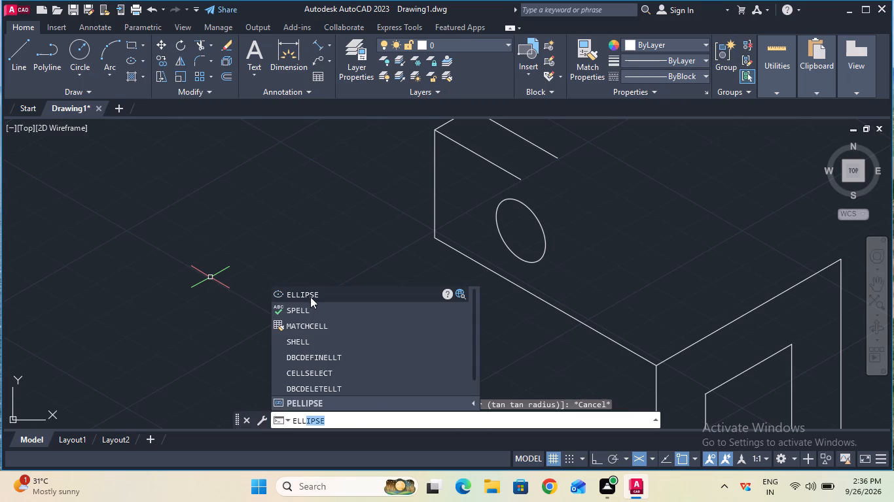
click(556, 419)
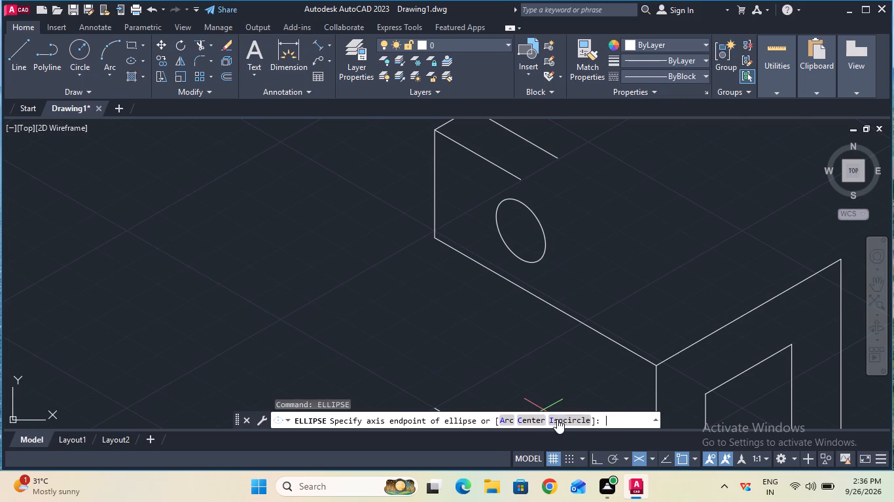
click(518, 235)
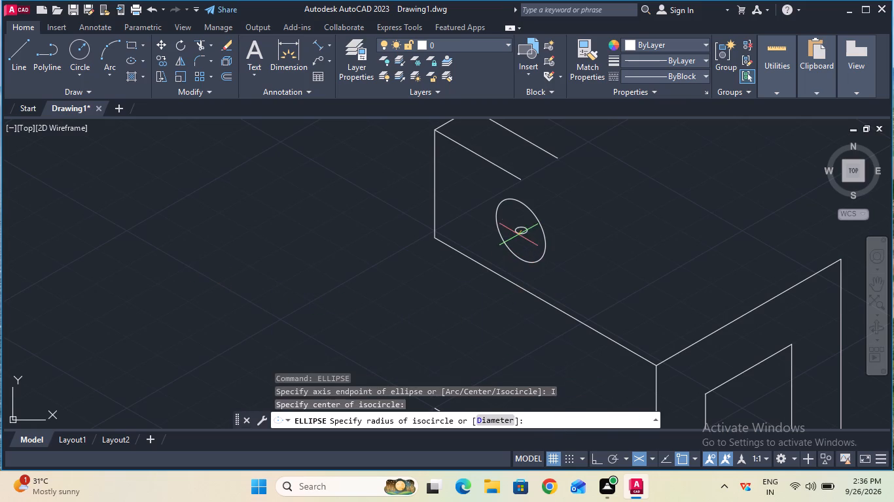
key(F5)
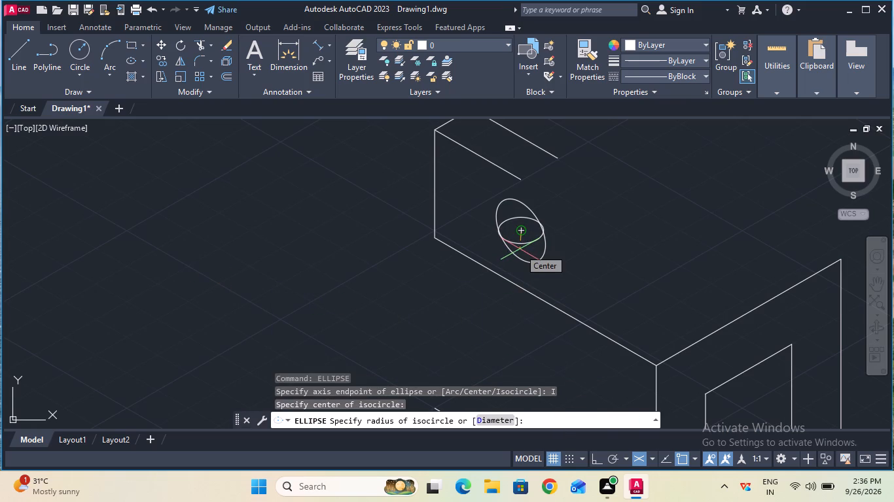
key(F5)
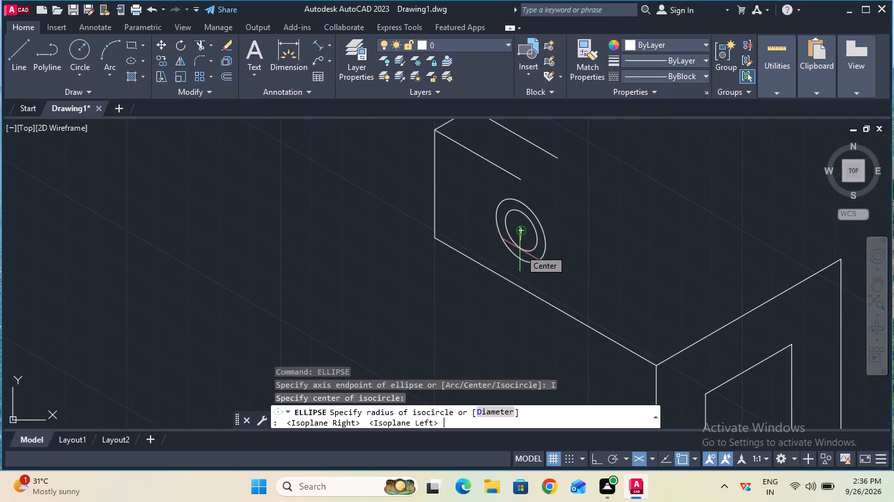
key(1)
key(8)
key(Return)
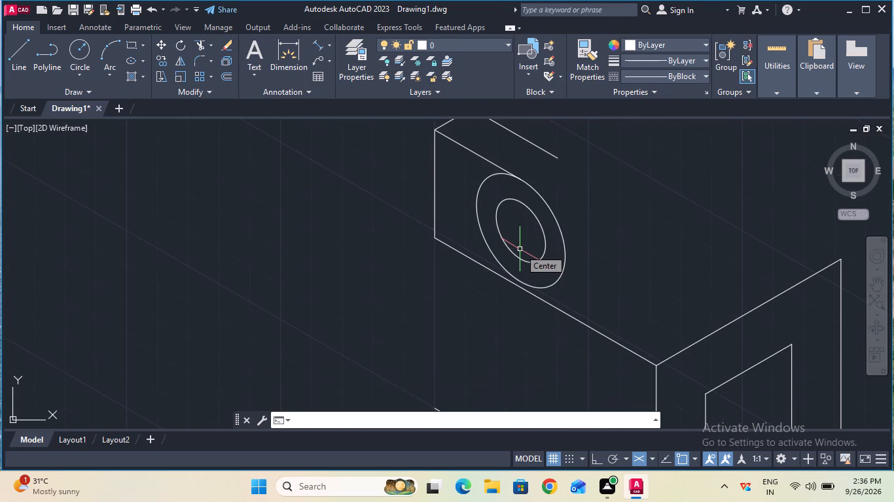
key(Escape)
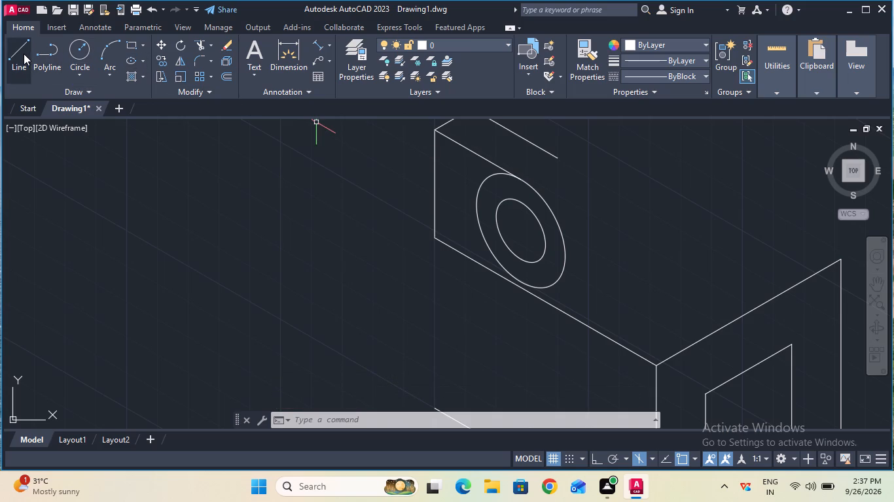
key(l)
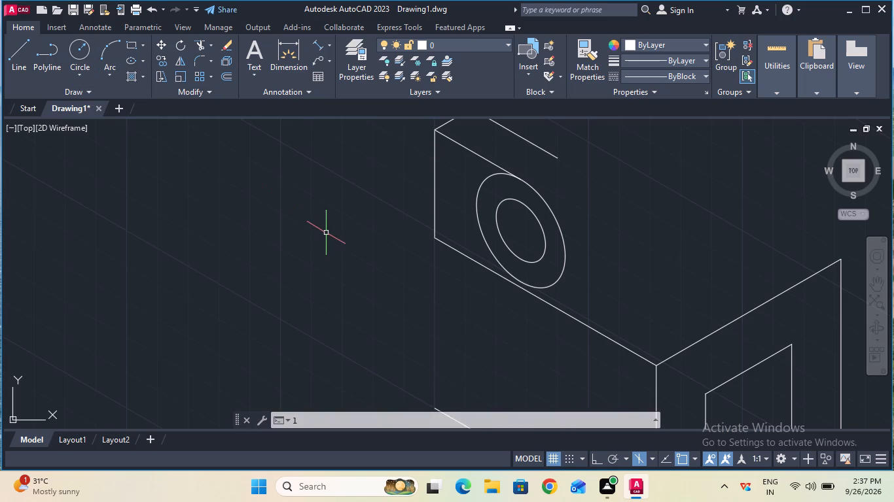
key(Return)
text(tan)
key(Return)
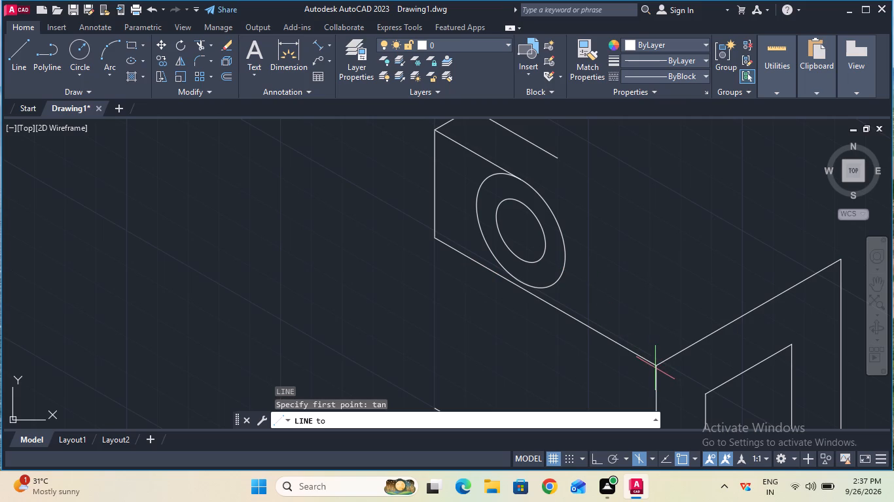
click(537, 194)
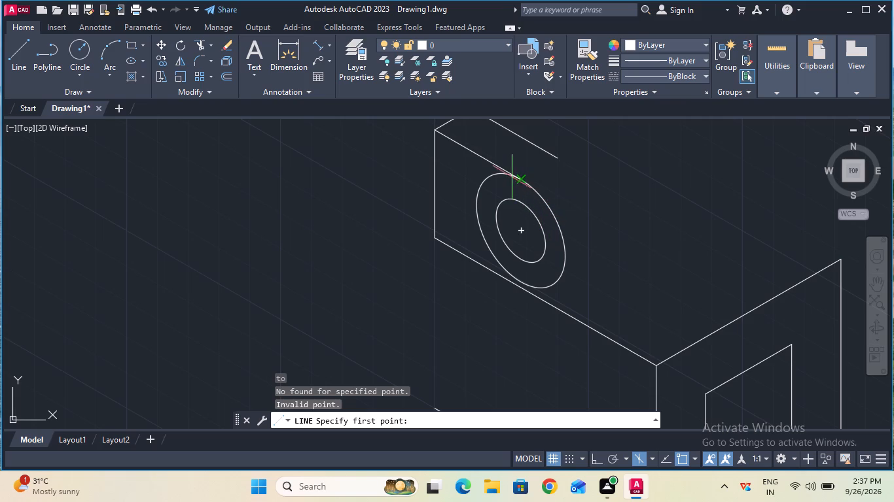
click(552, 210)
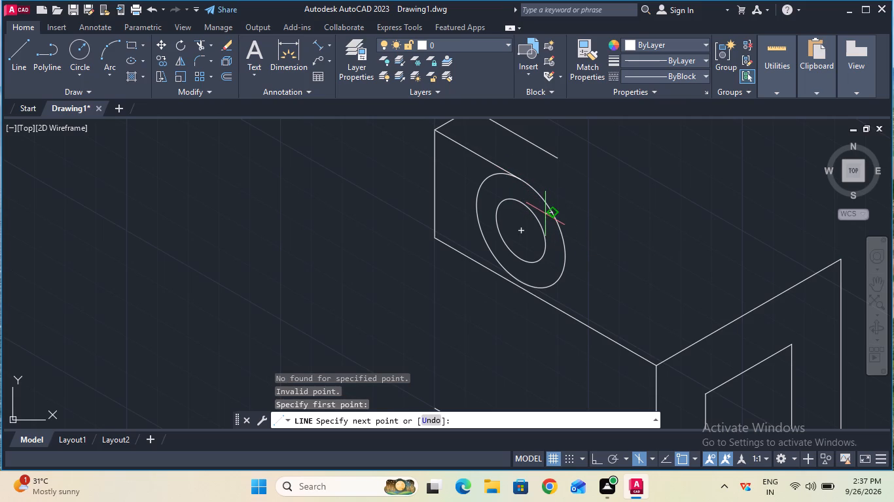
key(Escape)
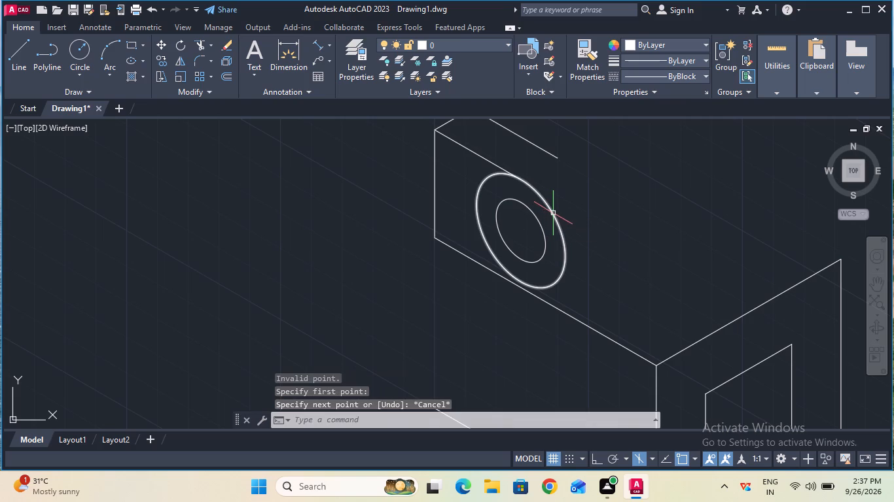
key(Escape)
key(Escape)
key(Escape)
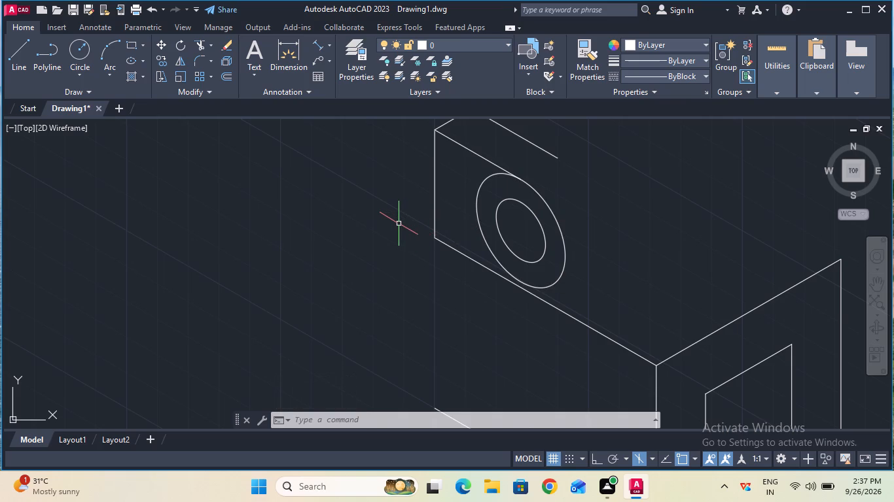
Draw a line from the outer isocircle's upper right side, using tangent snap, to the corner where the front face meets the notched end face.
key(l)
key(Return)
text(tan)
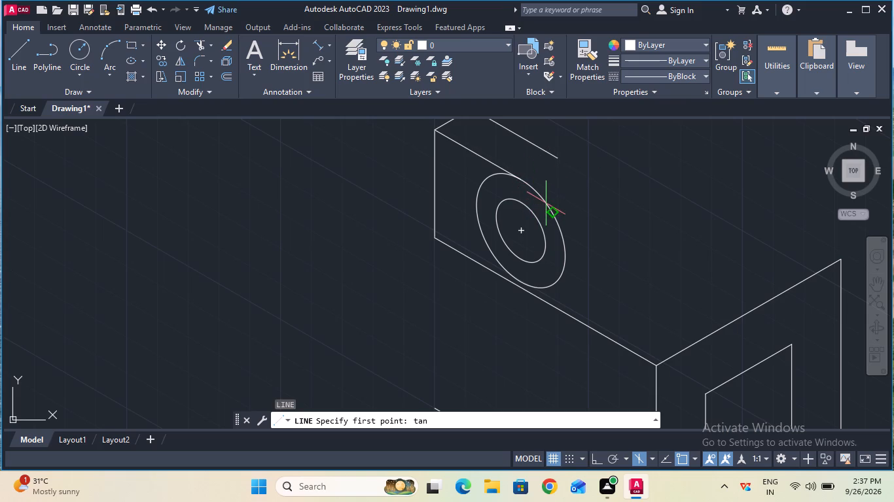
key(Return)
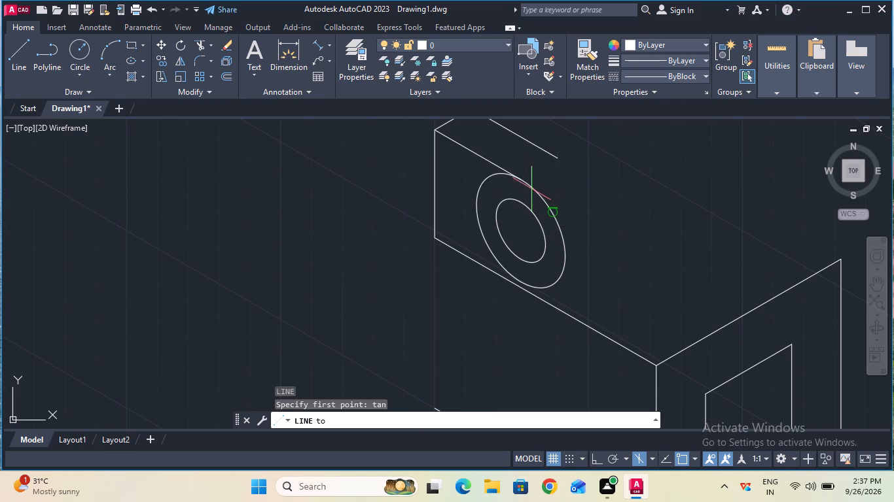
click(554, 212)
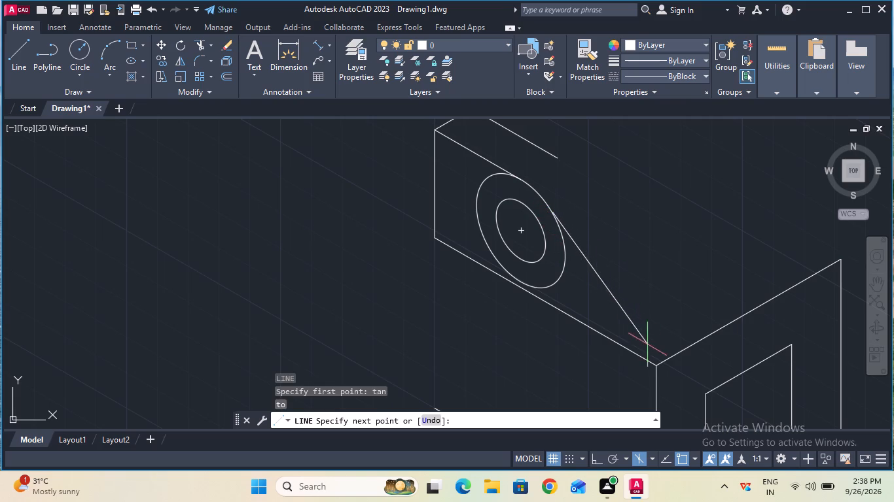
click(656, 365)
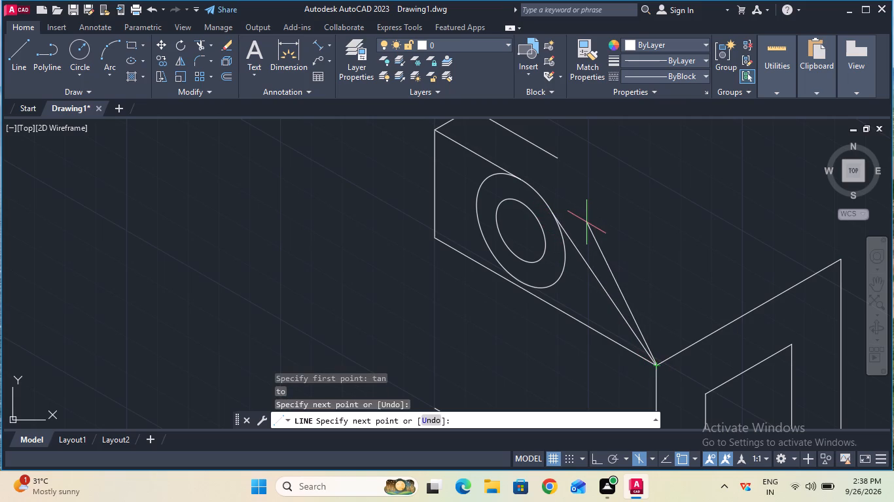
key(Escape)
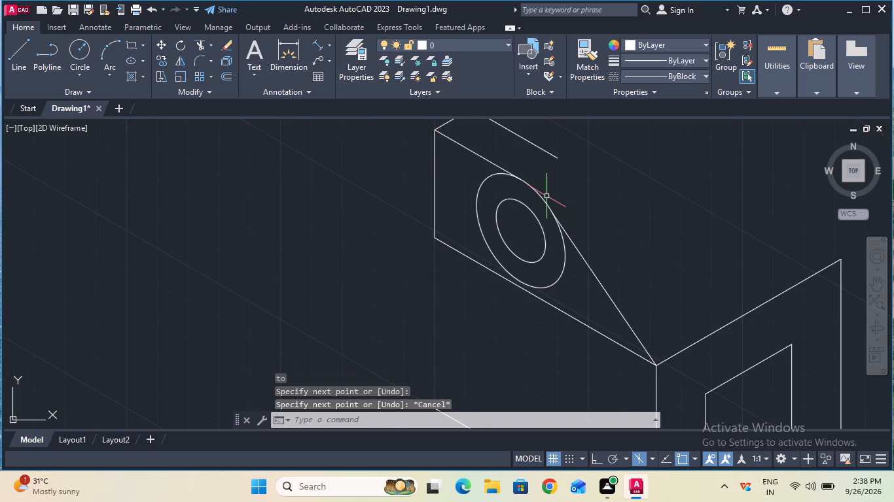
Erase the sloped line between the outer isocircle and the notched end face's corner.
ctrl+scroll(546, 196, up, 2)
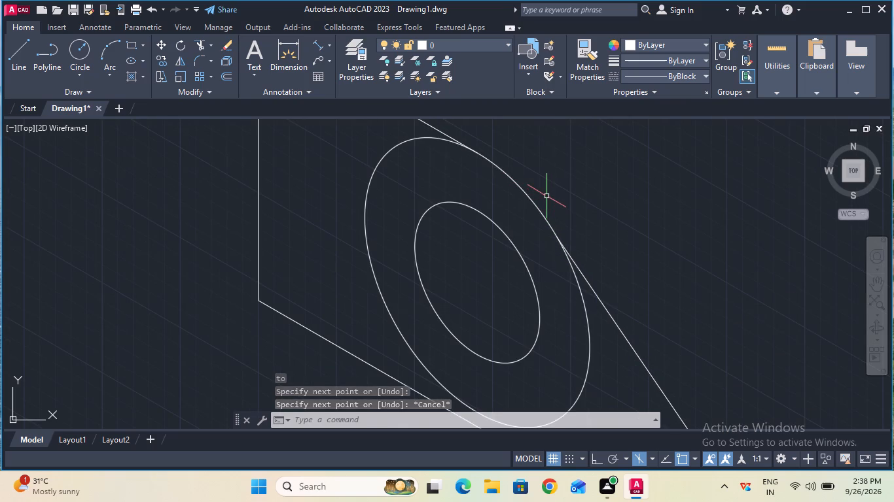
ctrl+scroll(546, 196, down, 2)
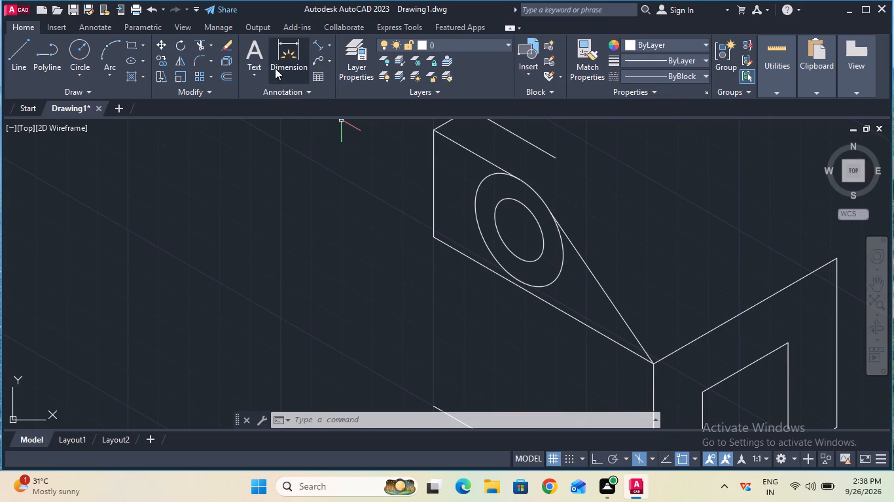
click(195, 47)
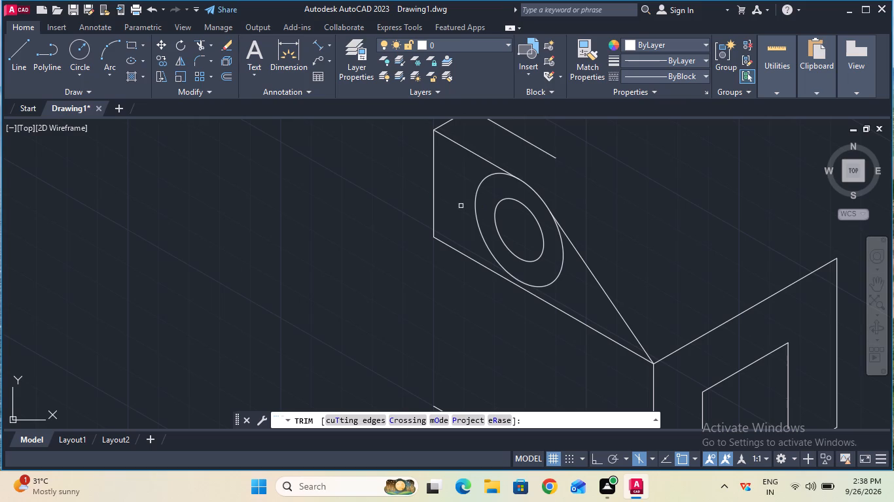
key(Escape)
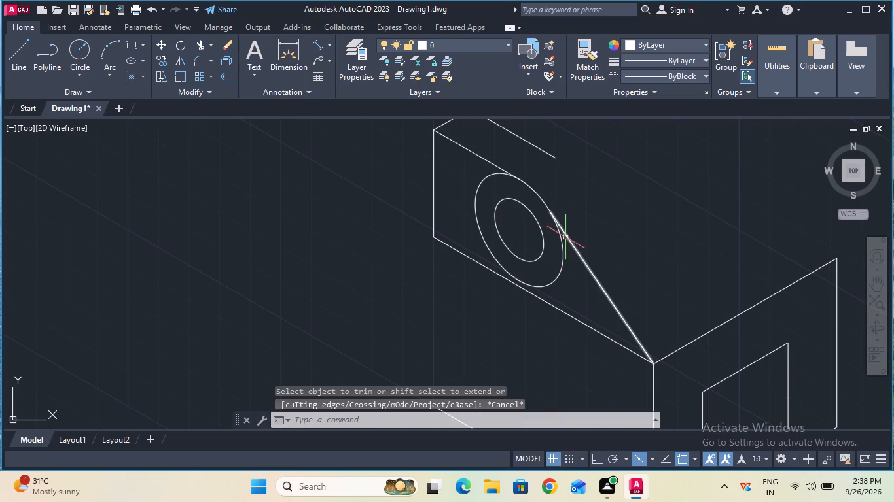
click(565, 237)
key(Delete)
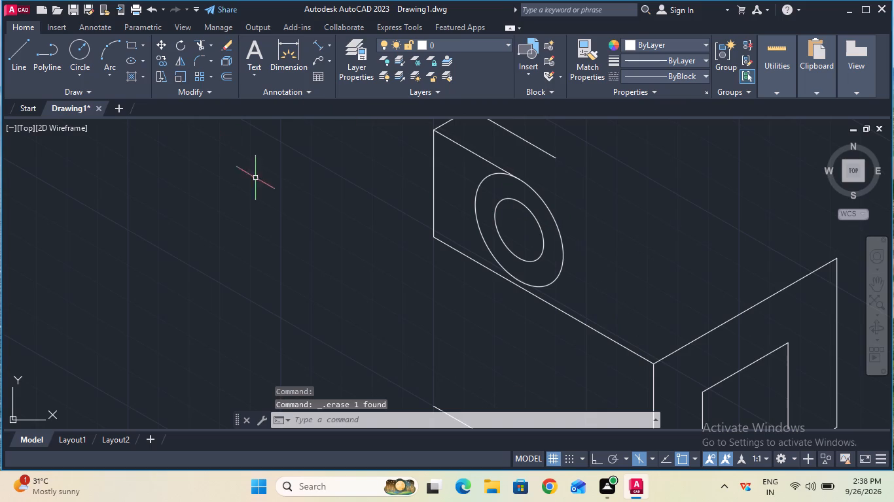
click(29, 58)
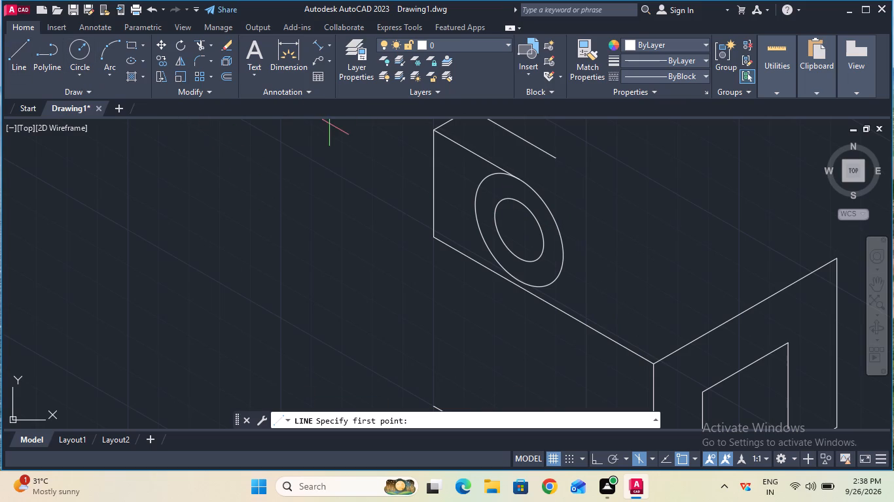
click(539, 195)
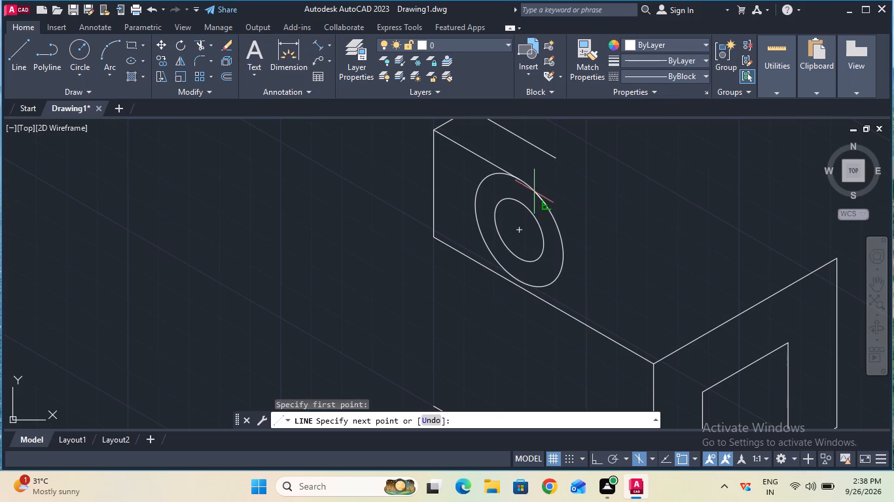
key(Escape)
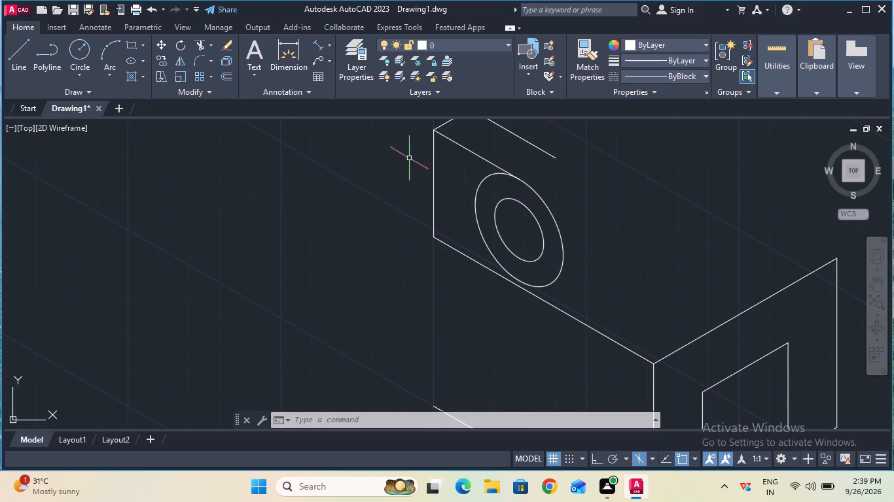
Copy the outer isocircle 15 mm along the depth direction, using the hole's centre as base point.
click(154, 61)
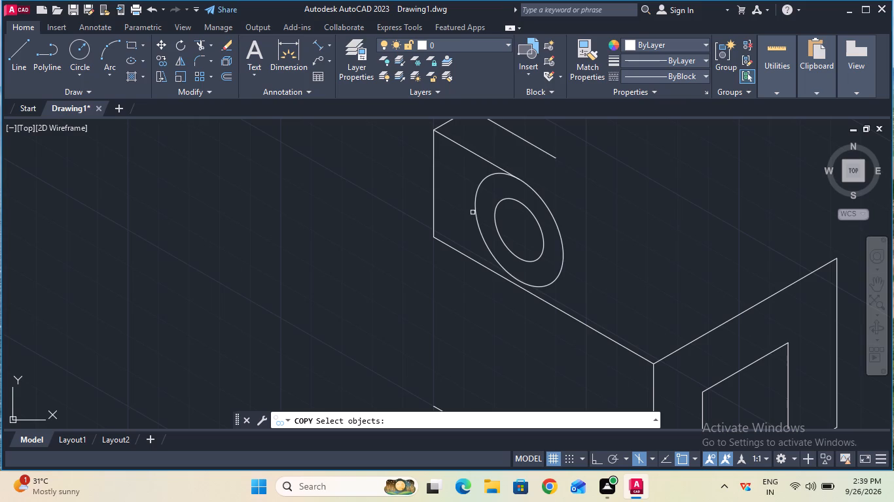
click(474, 212)
key(Return)
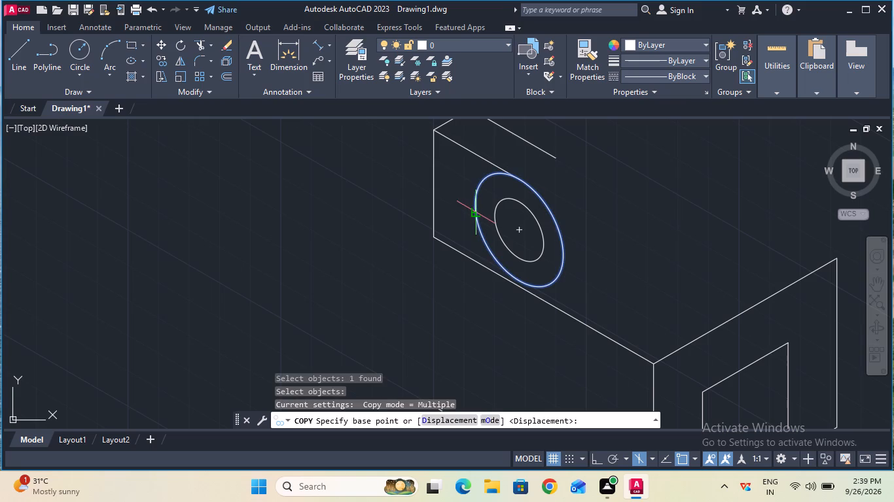
double_click(520, 231)
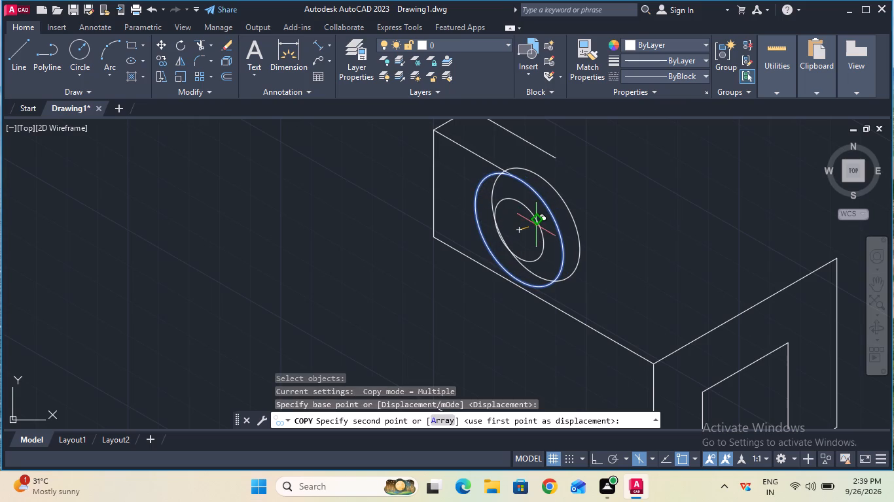
text(15)
key(Return)
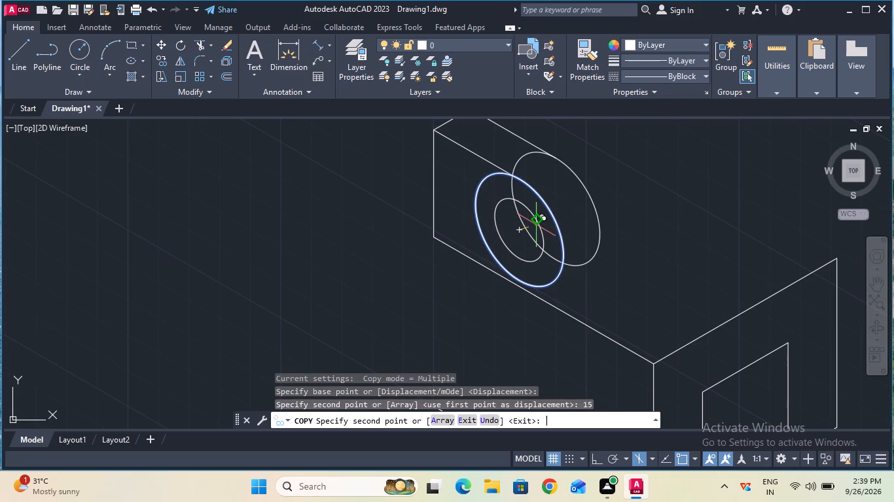
key(Escape)
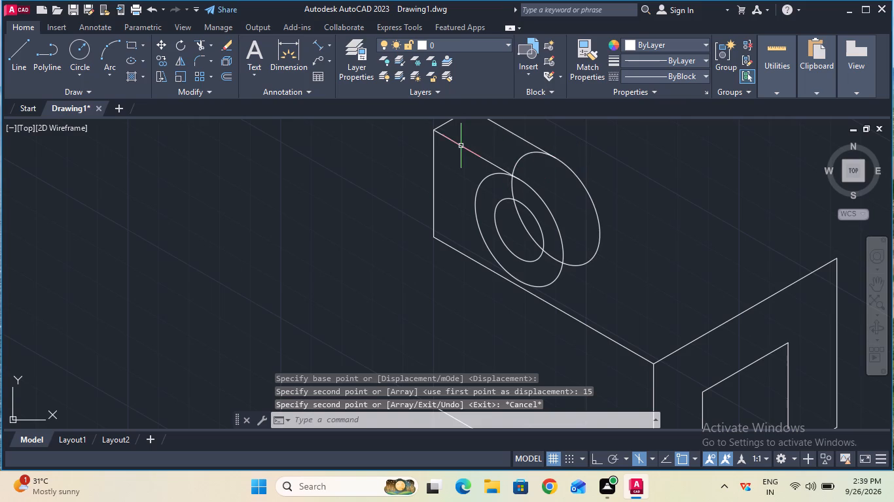
Trim the back isocircle's portions lying inside the front isocircle and between the front and back top edges.
click(200, 42)
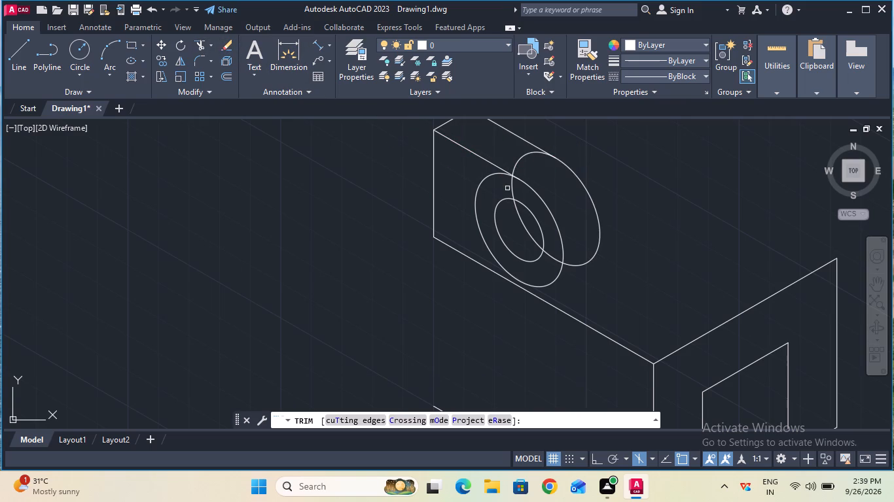
click(512, 190)
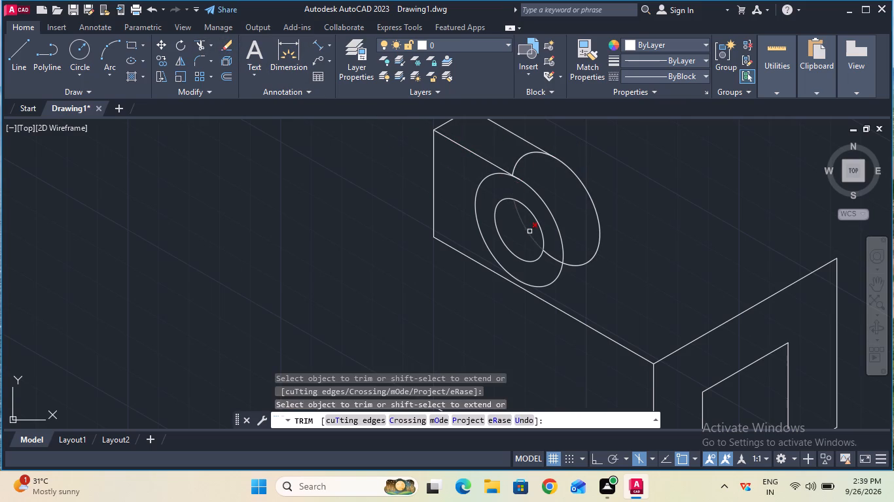
click(529, 232)
click(556, 258)
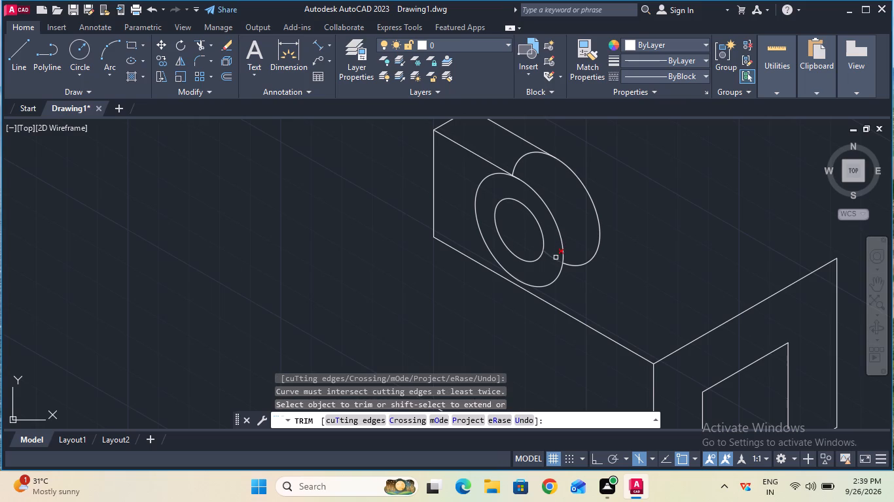
click(519, 164)
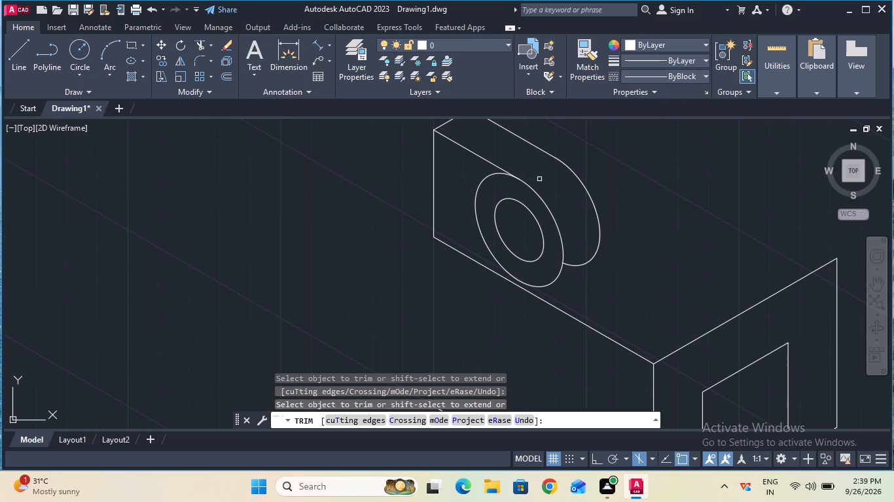
key(Escape)
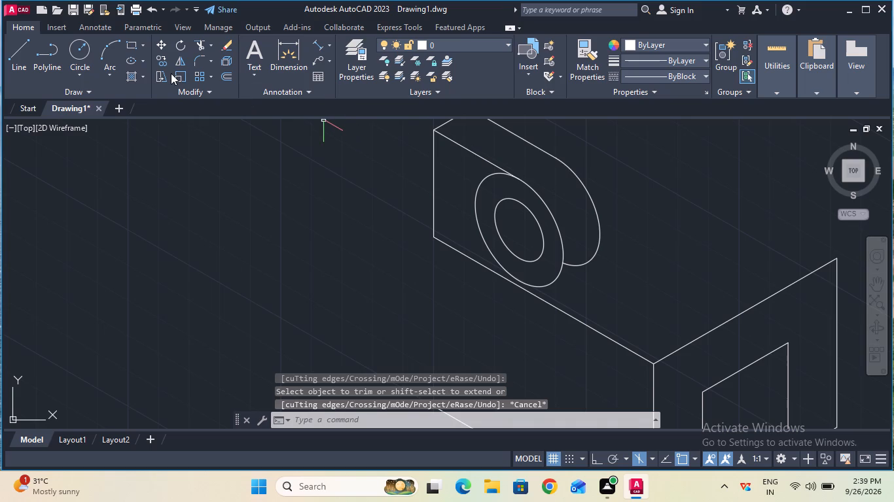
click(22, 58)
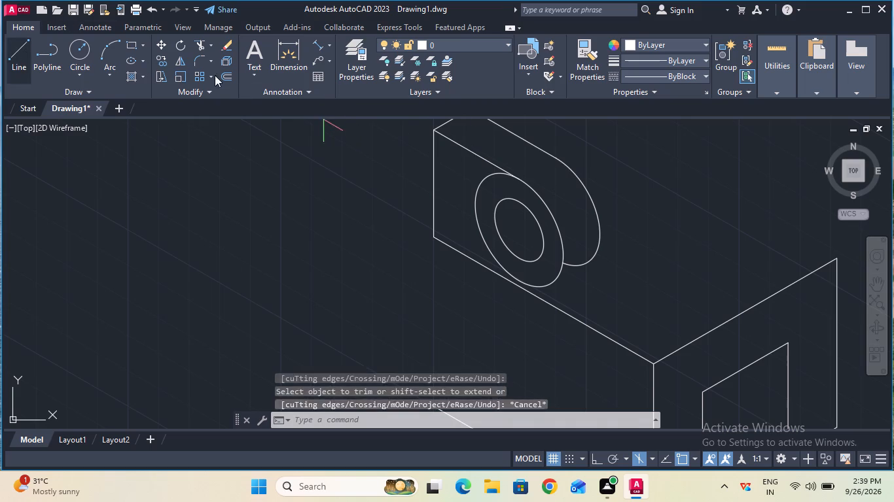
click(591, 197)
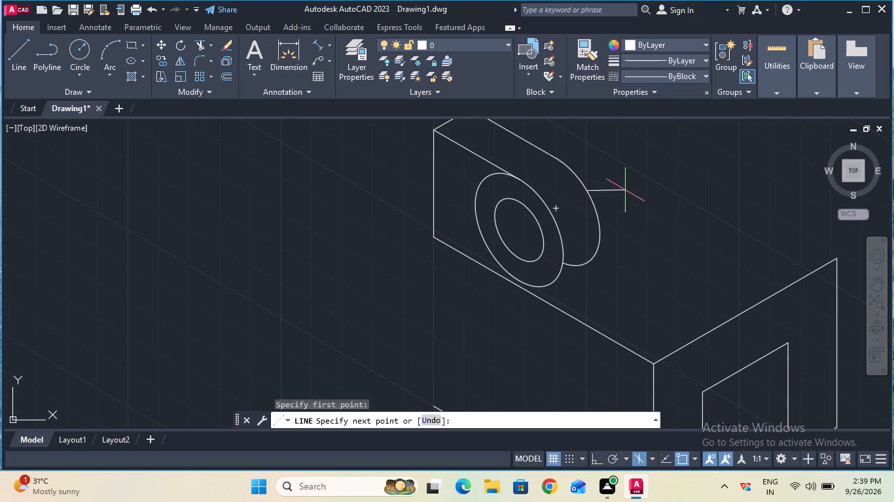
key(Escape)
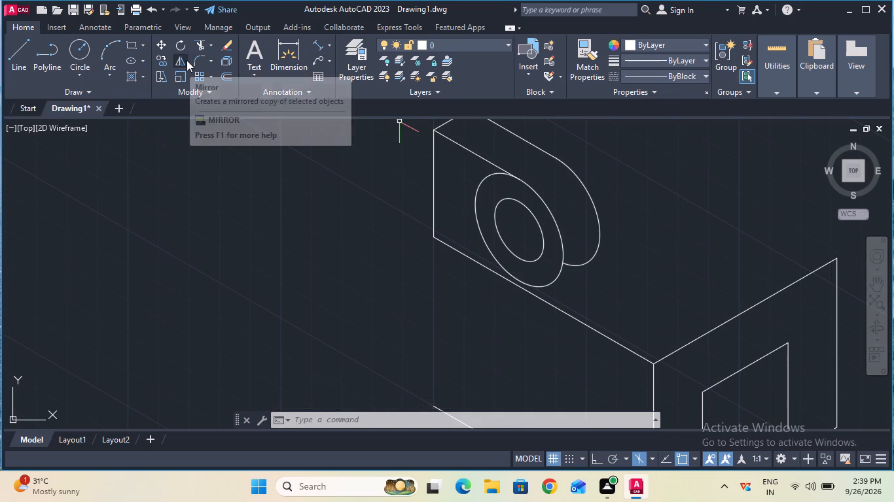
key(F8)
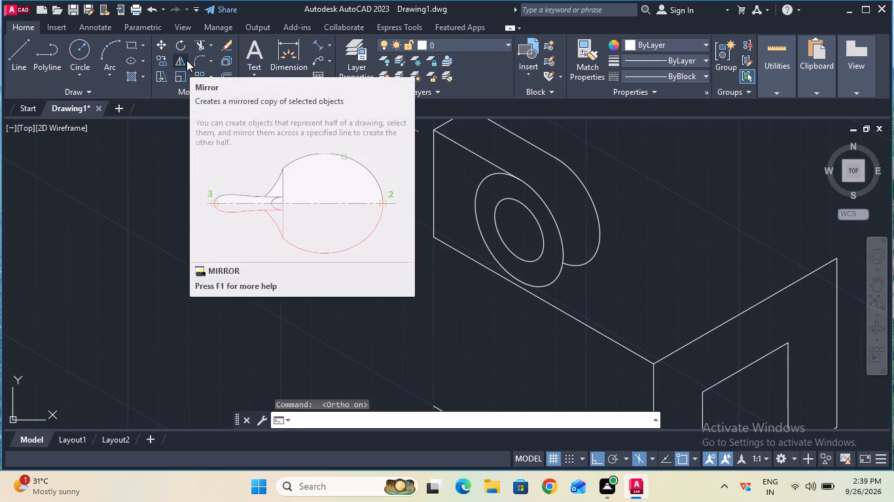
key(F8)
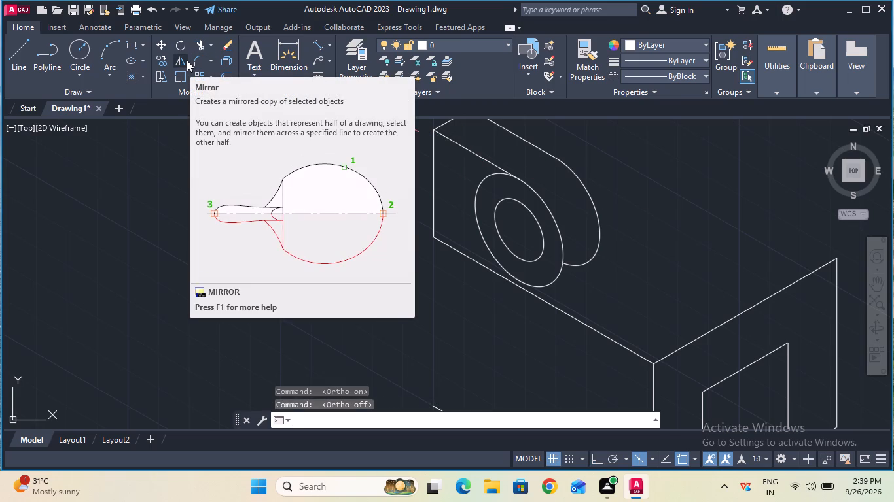
Draw a polyline from the quadrant on the front outer isocircle's upper right side to the corner where the front face meets the notched end face.
click(27, 67)
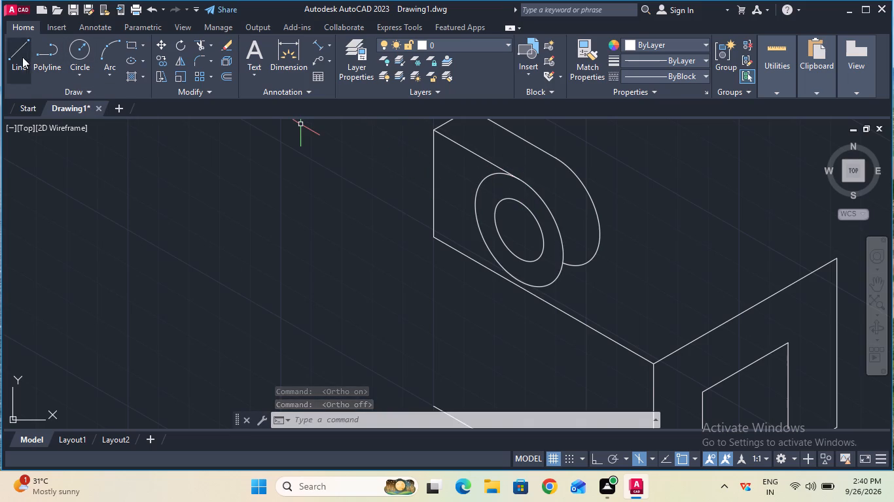
click(42, 56)
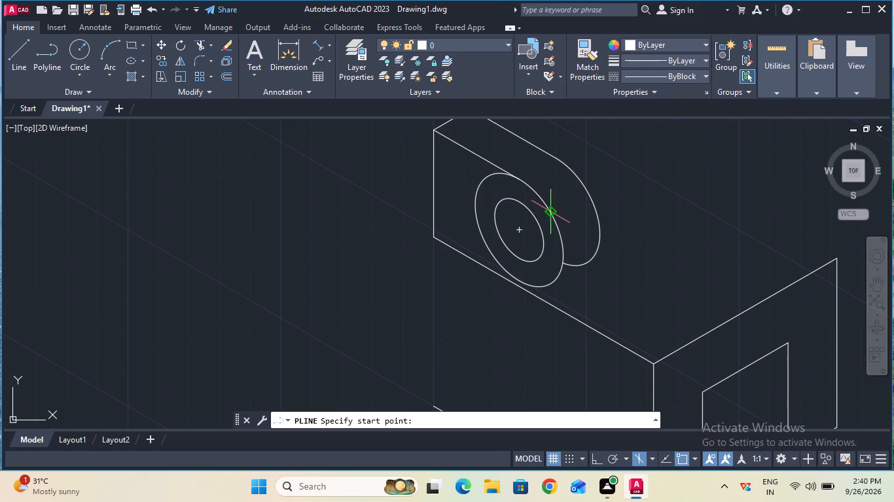
click(551, 212)
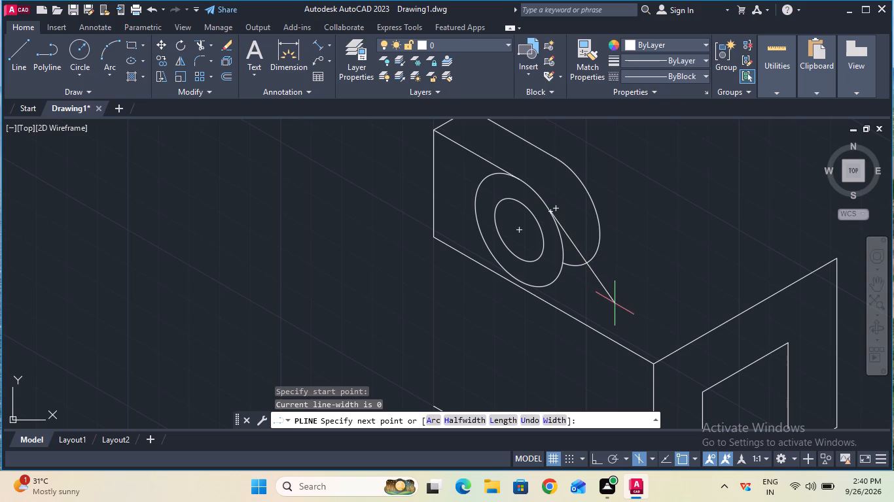
click(651, 362)
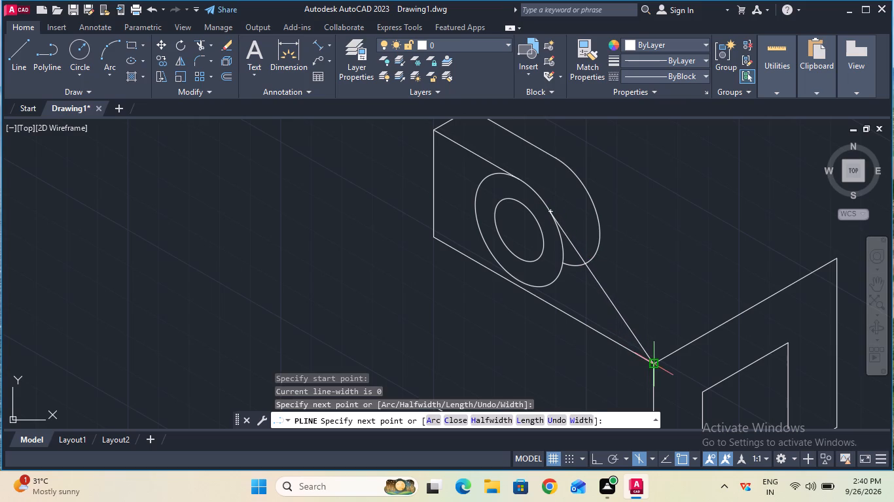
key(Escape)
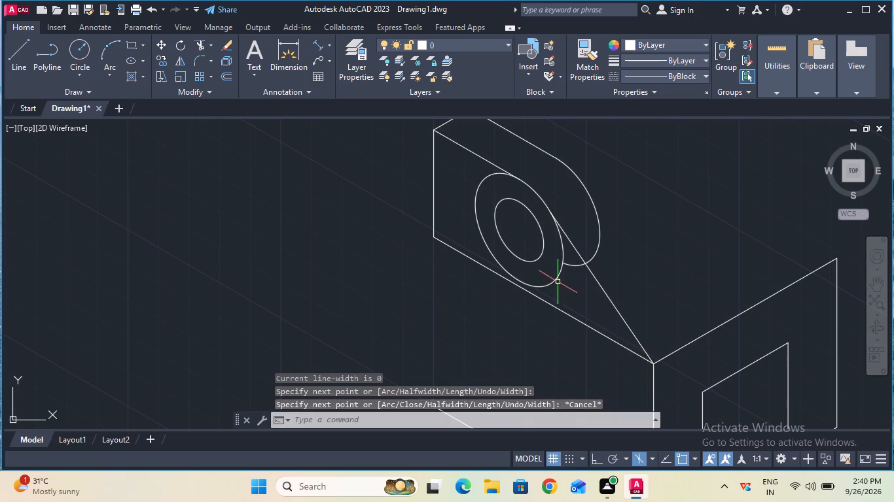
Trim the front outer isocircle to leave only the rounding arc between the top edge and the sloped line, removing the overshoot at the top edge.
ctrl+scroll(527, 247, up, 2)
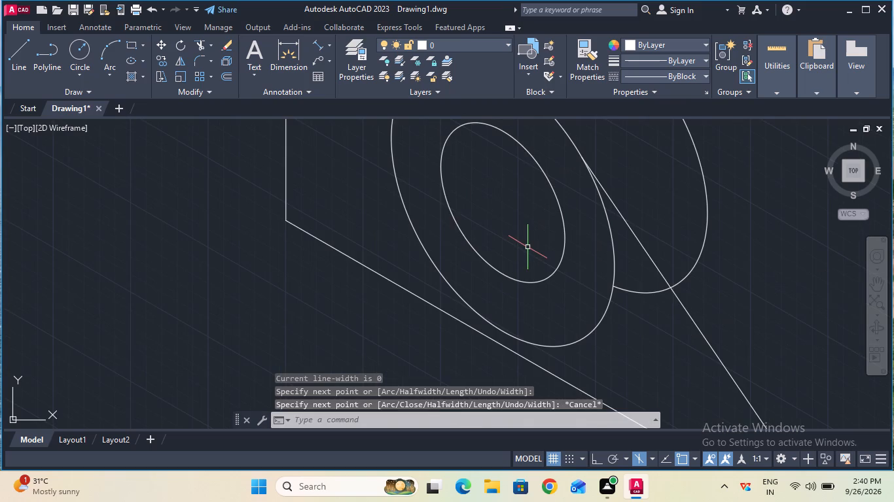
ctrl+scroll(527, 247, down, 2)
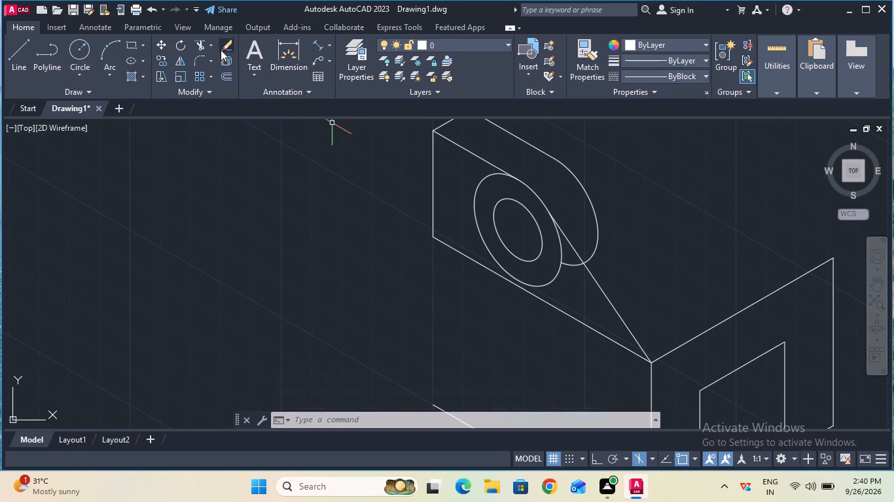
double_click(204, 50)
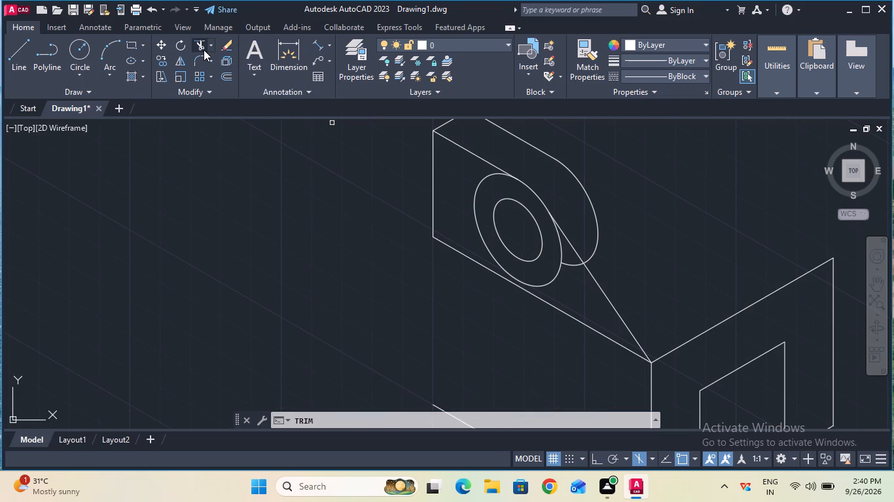
click(474, 196)
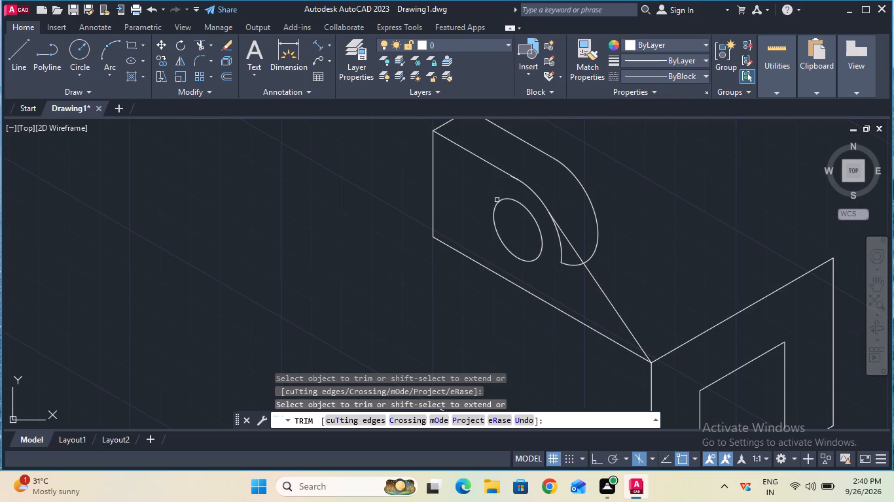
click(560, 239)
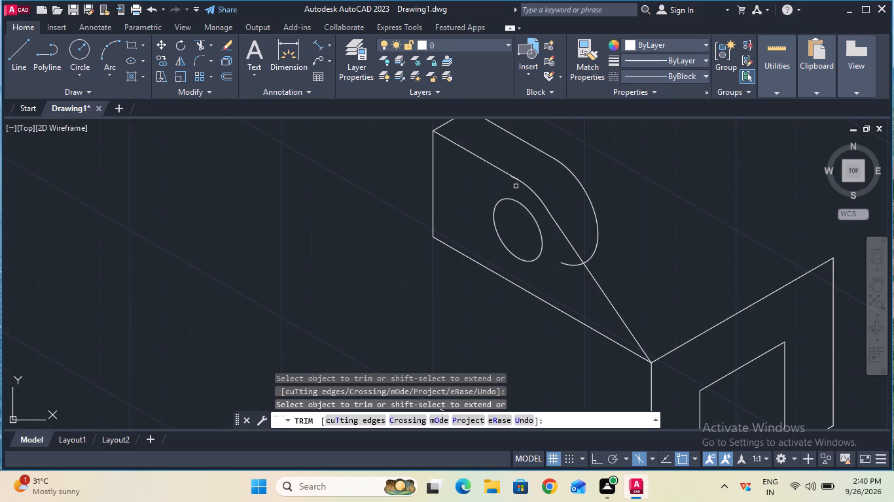
ctrl+scroll(541, 196, up, 1)
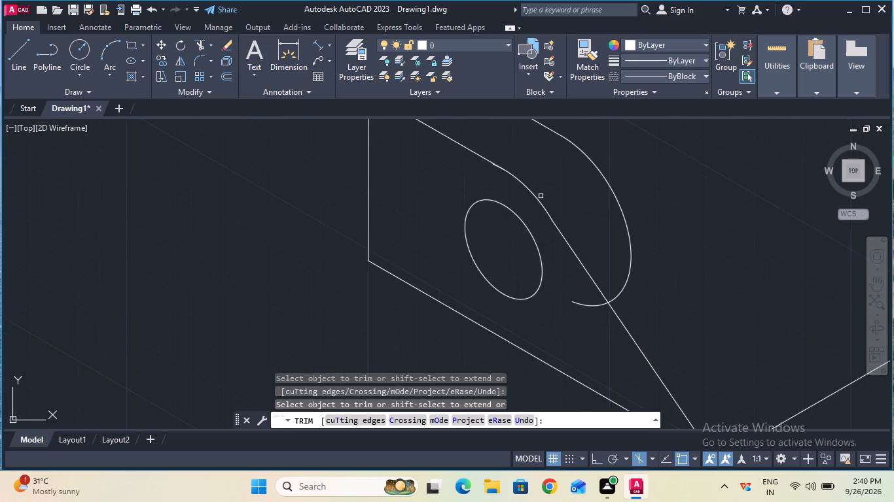
ctrl+scroll(541, 196, up, 1)
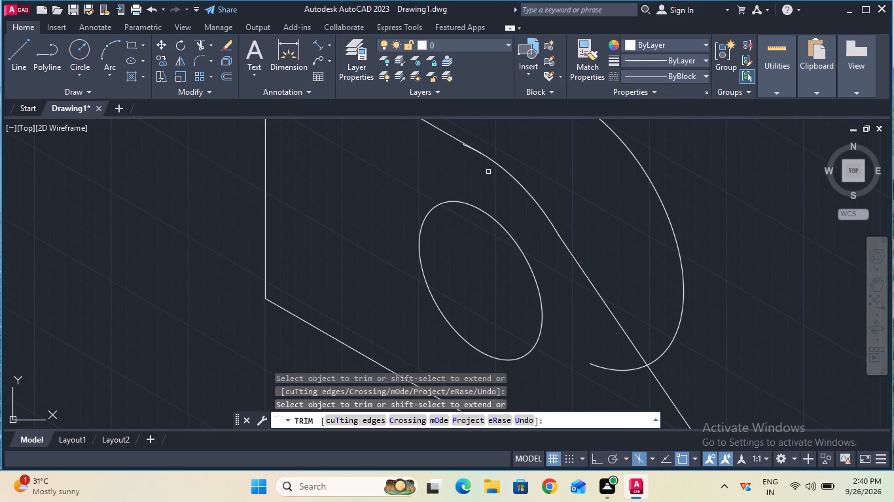
click(465, 147)
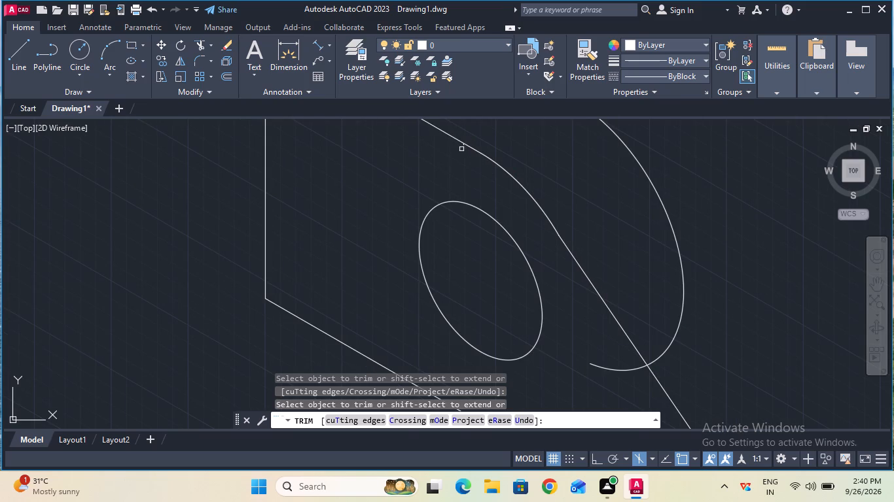
click(463, 146)
ctrl+scroll(463, 154, down, 1)
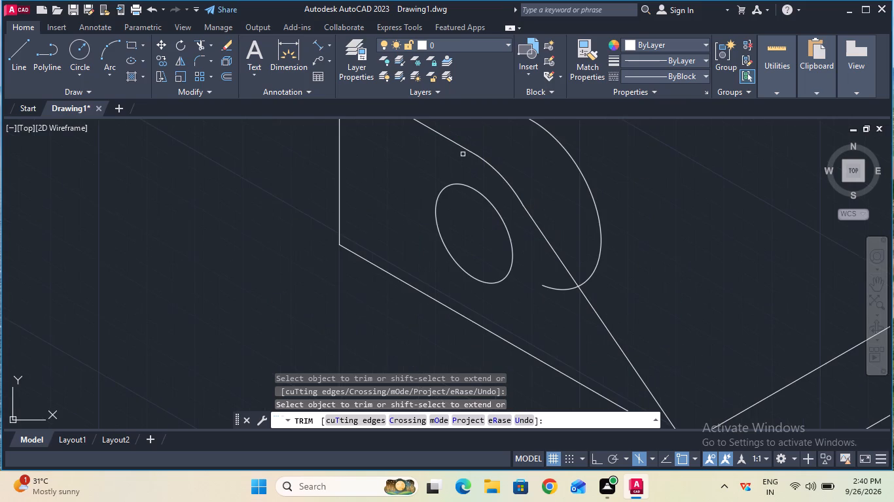
ctrl+scroll(463, 154, down, 1)
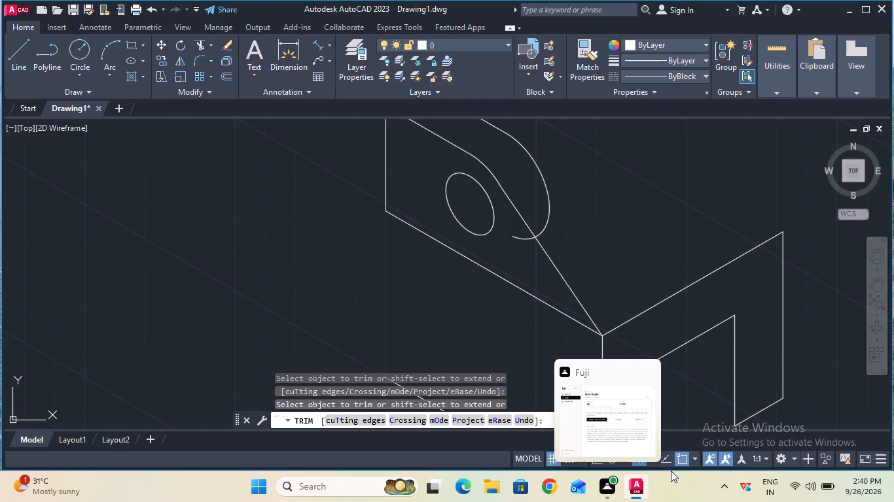
key(Escape)
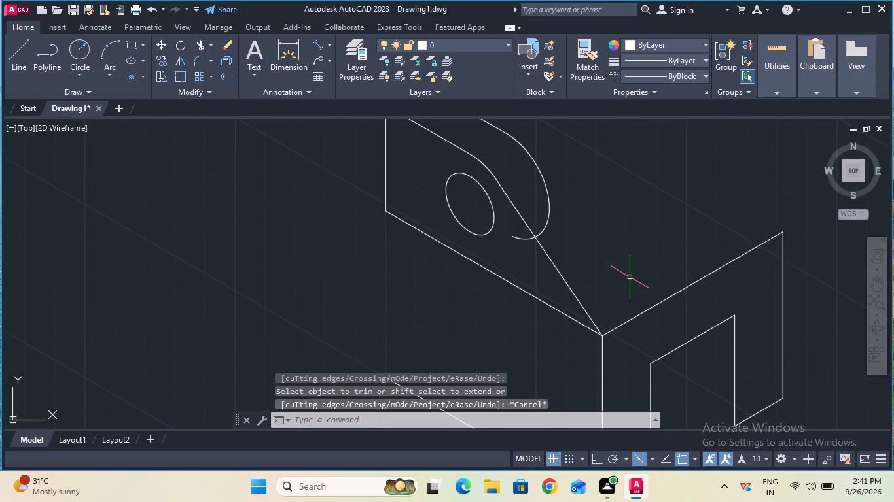
Trim away the back isocircle's remaining arc, both inside and outside the sloped line.
click(870, 289)
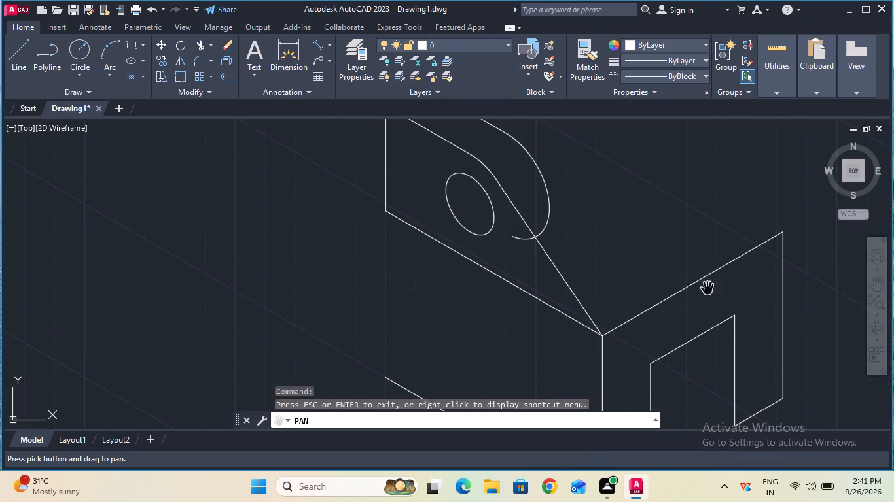
drag(679, 289, 729, 353)
key(Escape)
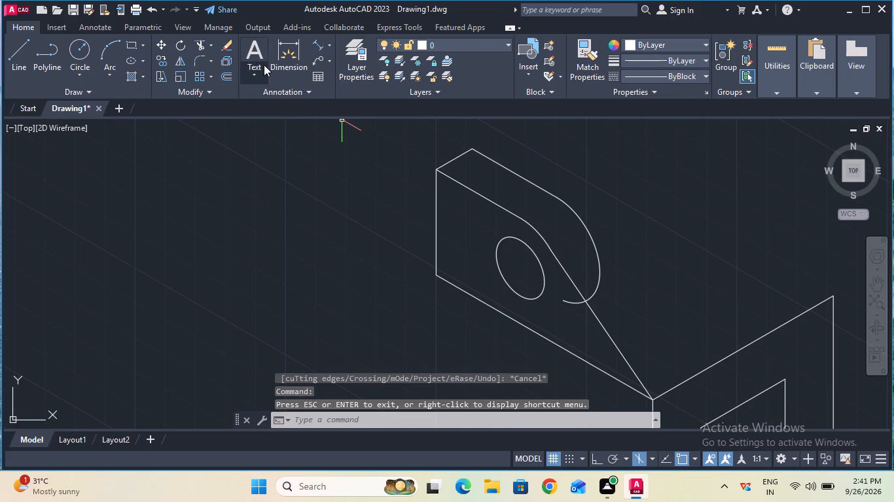
click(201, 48)
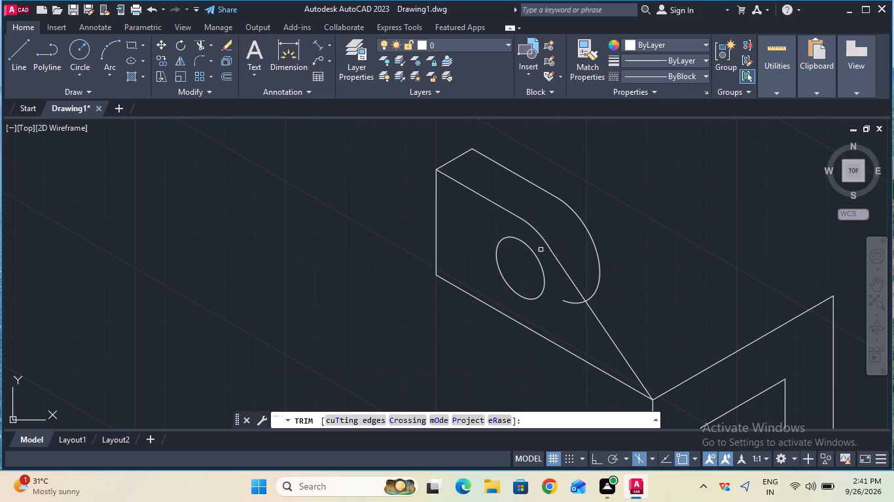
click(568, 304)
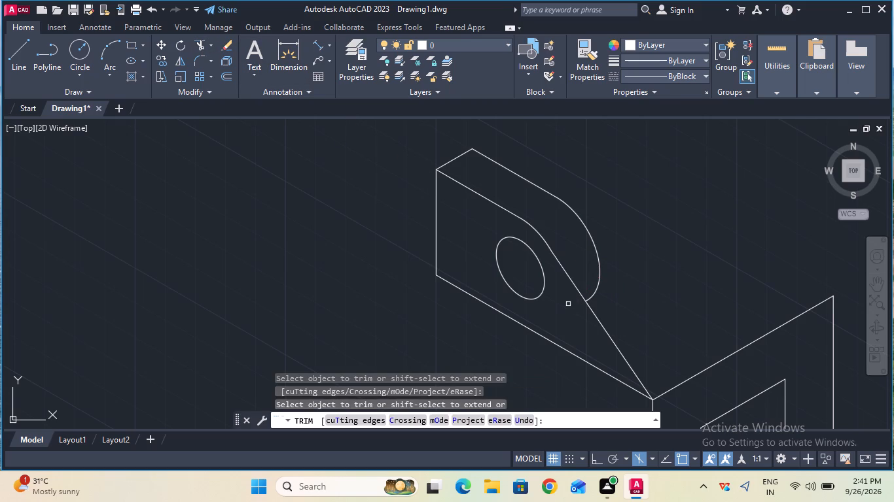
click(599, 282)
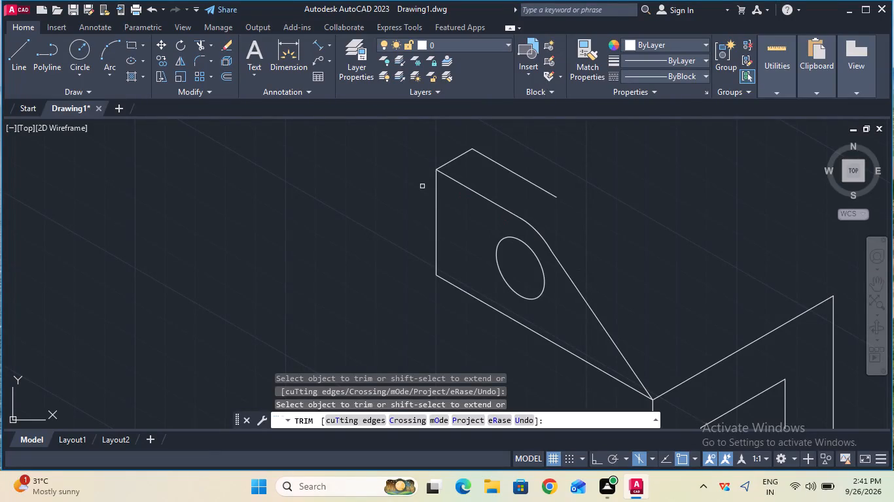
key(Escape)
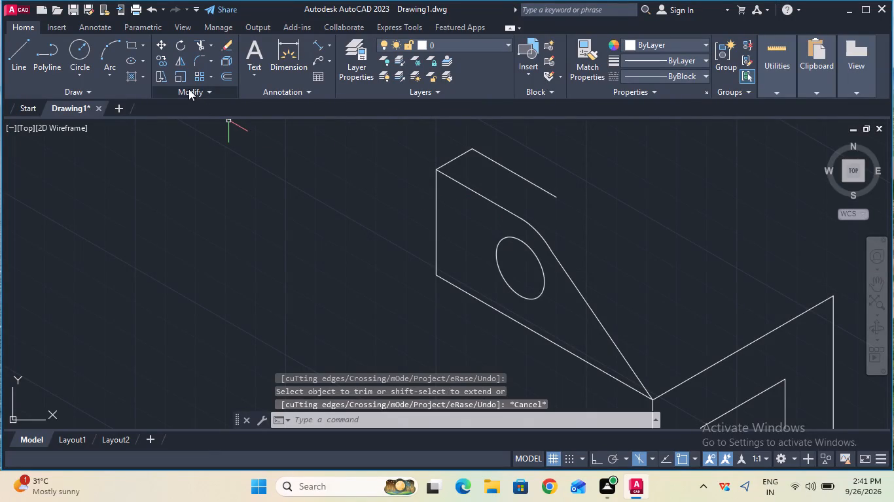
Copy the front rounding arc and sloped line 15 mm along the depth direction, using the hole's centre as base point.
click(160, 62)
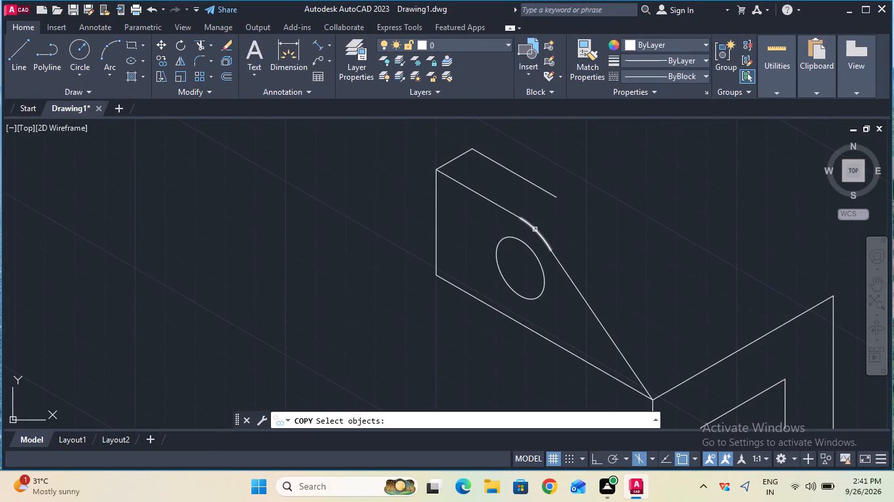
click(535, 228)
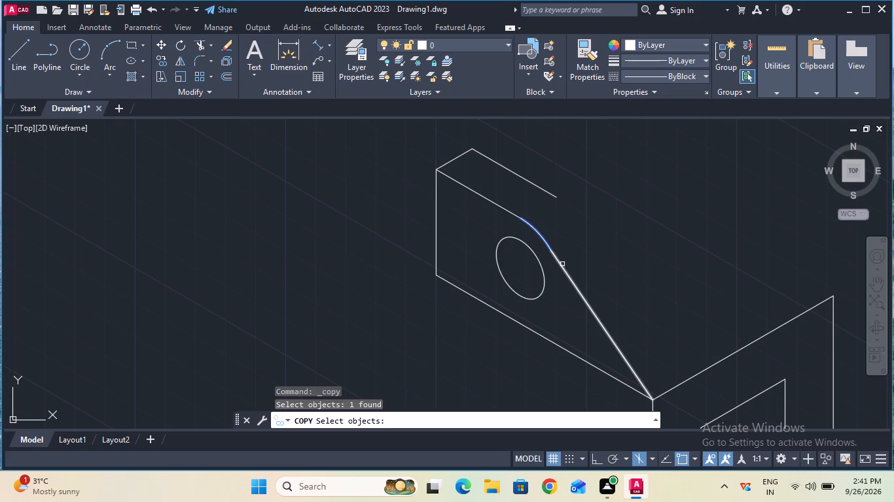
shift+click(562, 264)
key(Return)
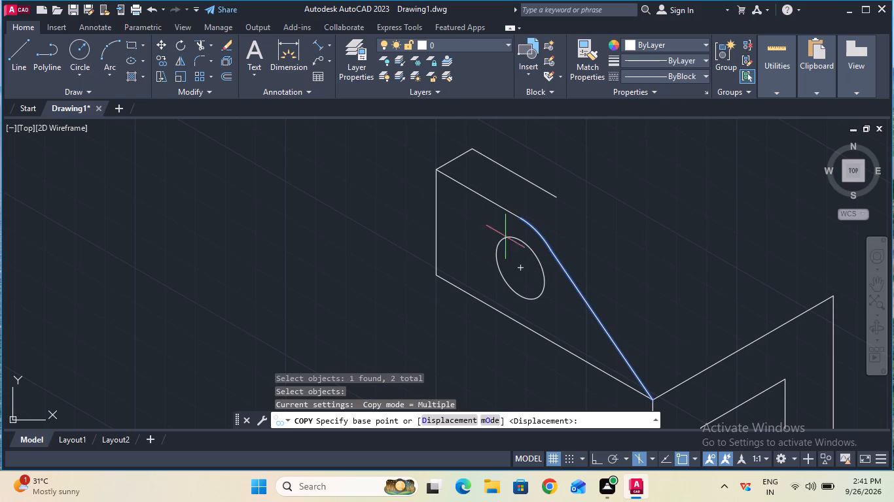
click(519, 265)
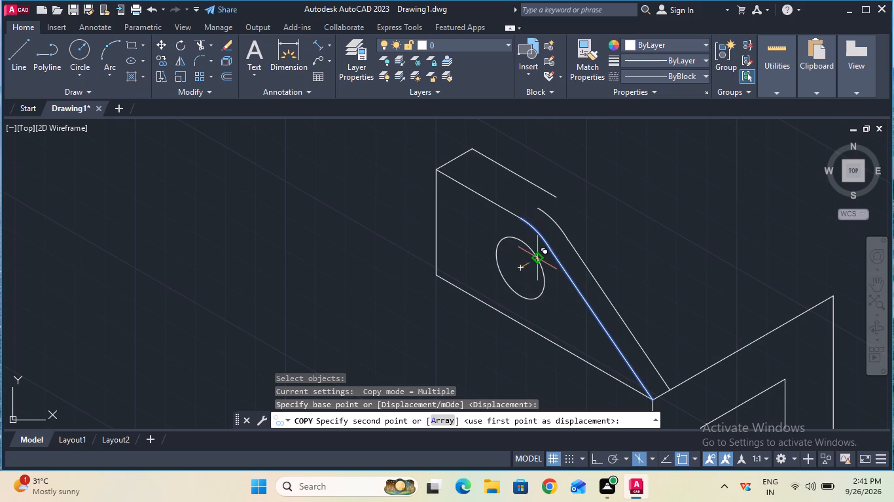
text(15)
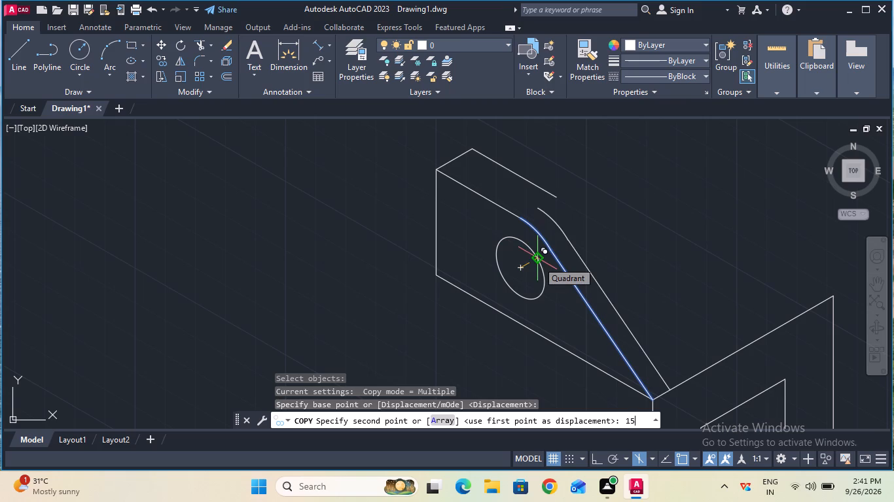
key(Return)
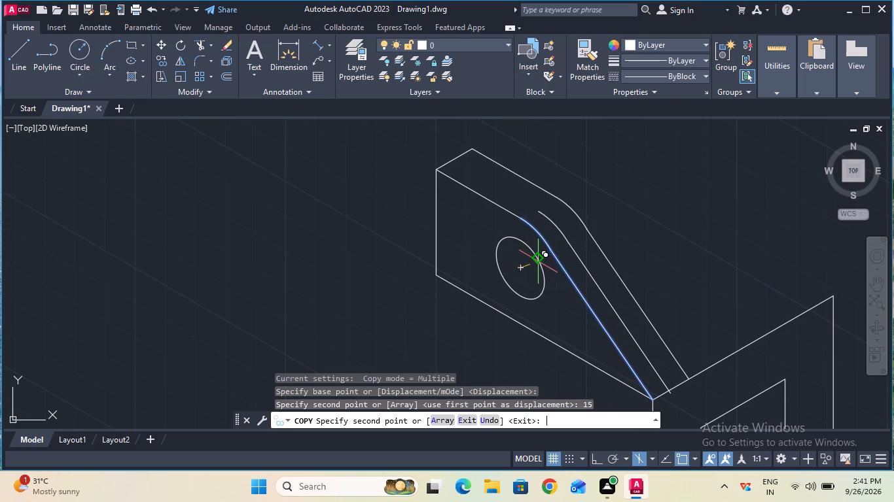
key(Escape)
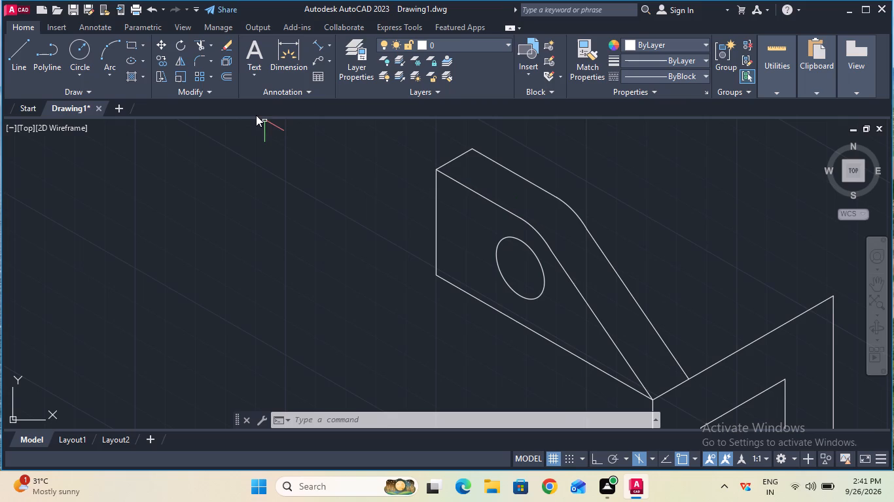
Copy the front plate's vertical edge, top edge, rounding arc, sloped line and hole 60 mm along the depth direction from the hole's centre.
click(162, 56)
click(435, 216)
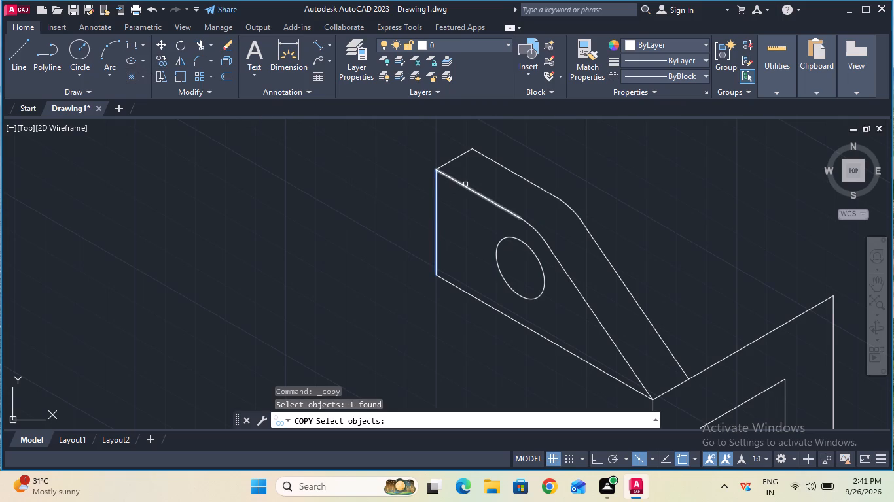
shift+click(466, 184)
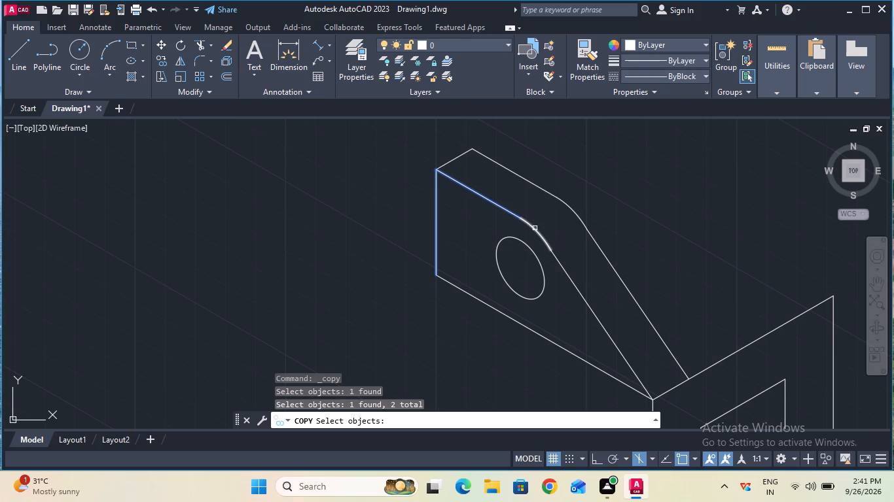
shift+click(535, 228)
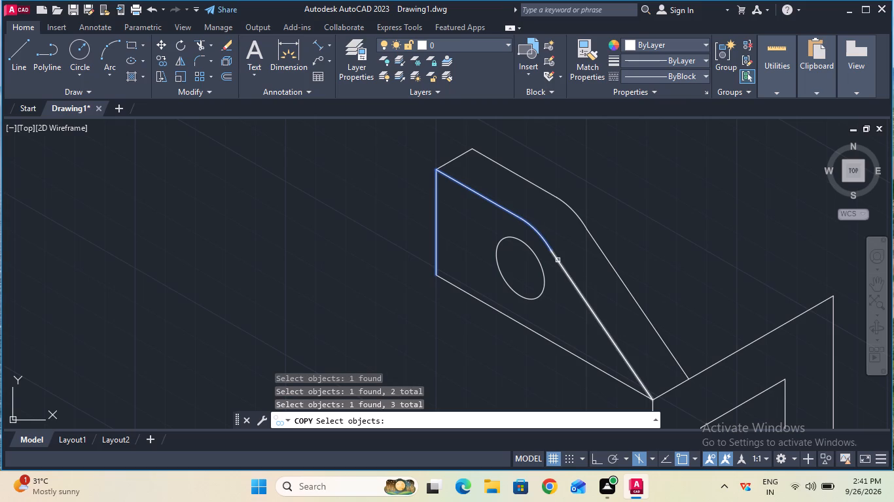
shift+click(558, 260)
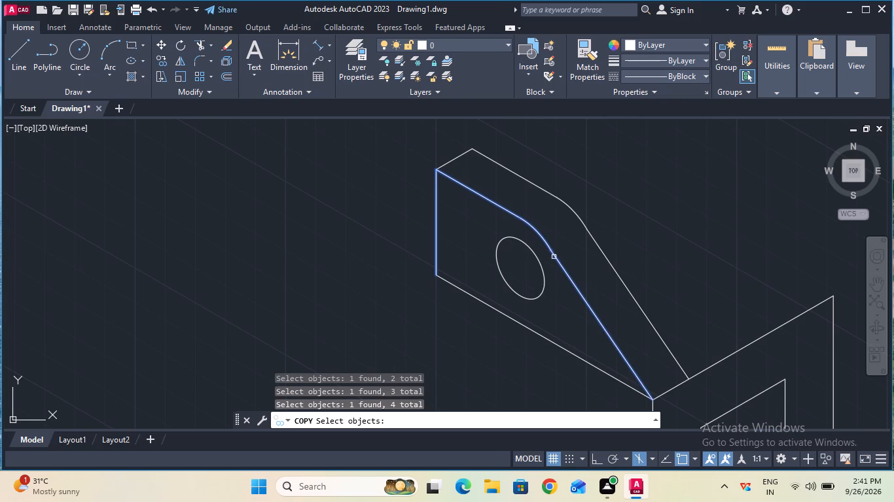
shift+click(538, 259)
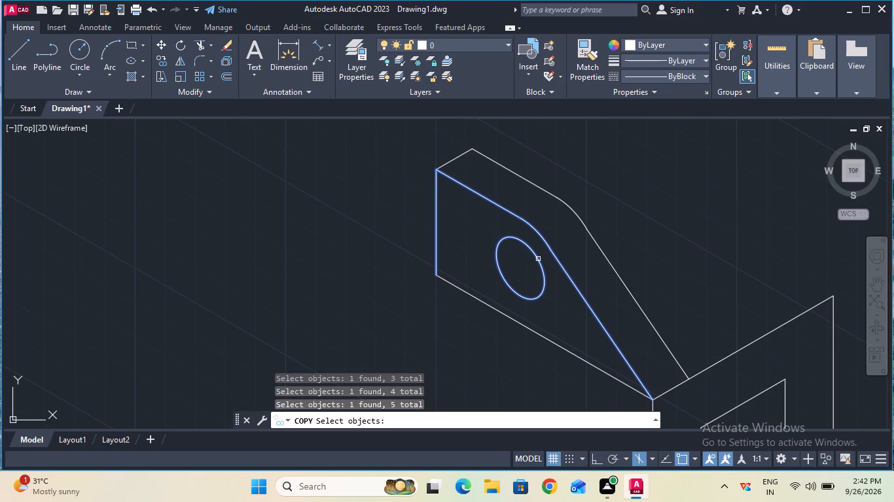
key(Return)
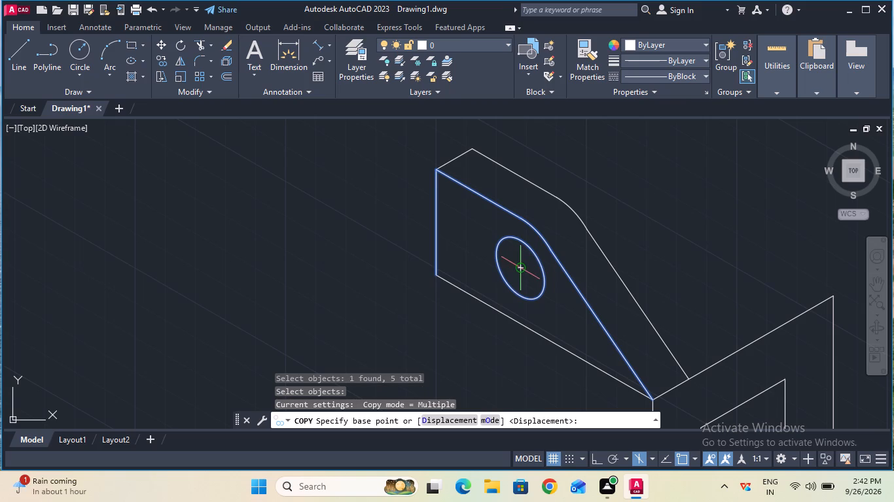
click(518, 269)
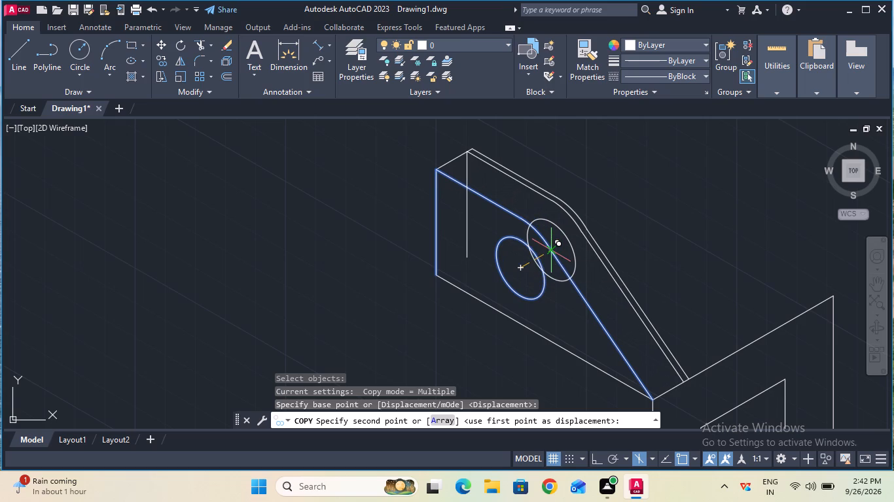
key(6)
key(0)
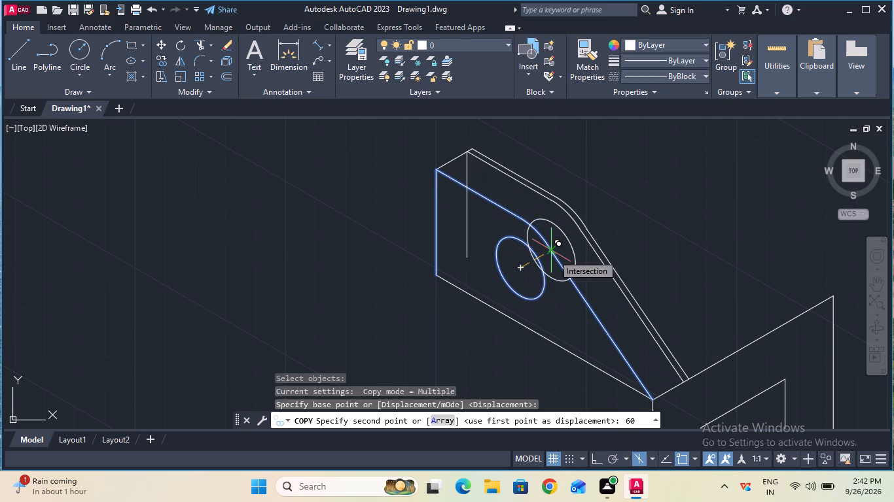
key(Return)
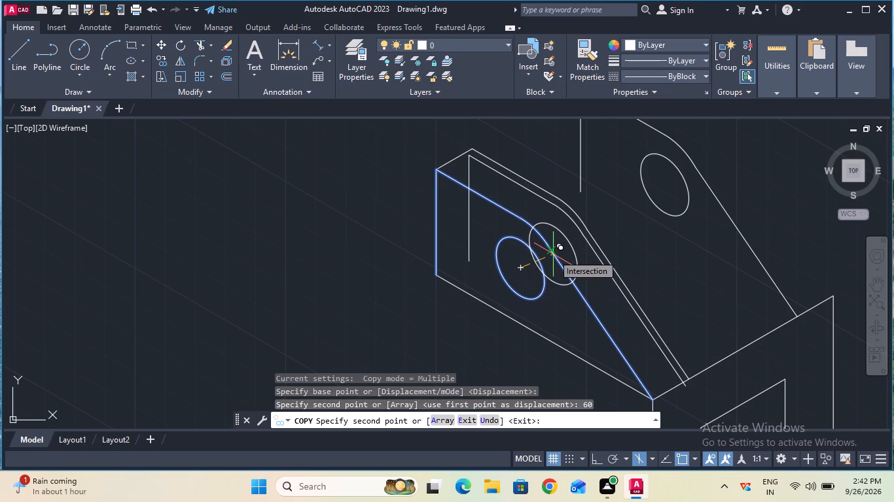
key(Escape)
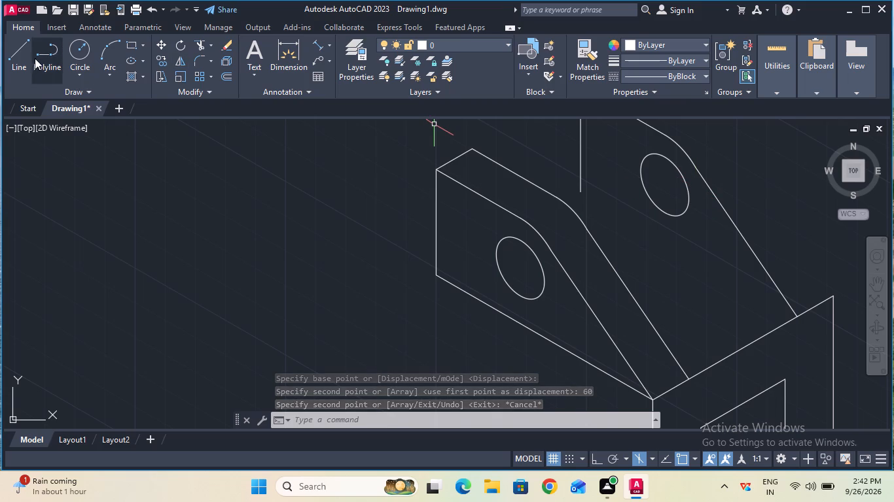
Draw the copied profile's bottom edge from its vertical edge's lower end to the sloped line's lower end.
double_click(10, 54)
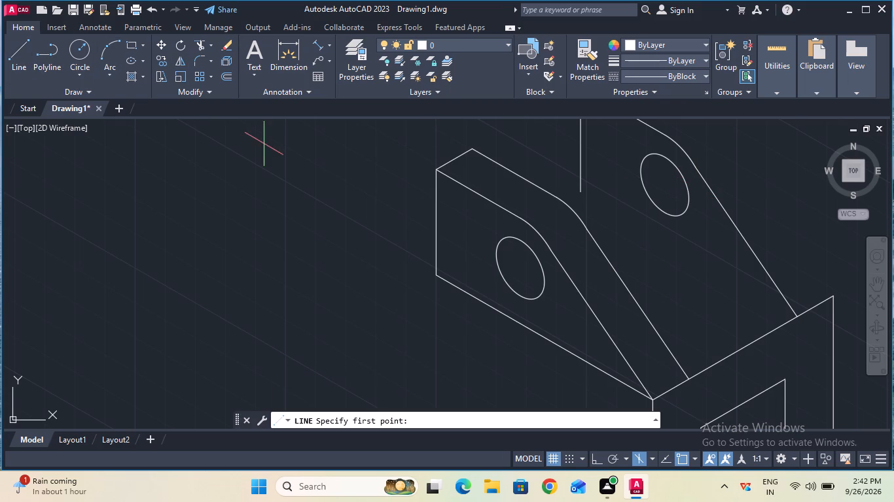
double_click(578, 190)
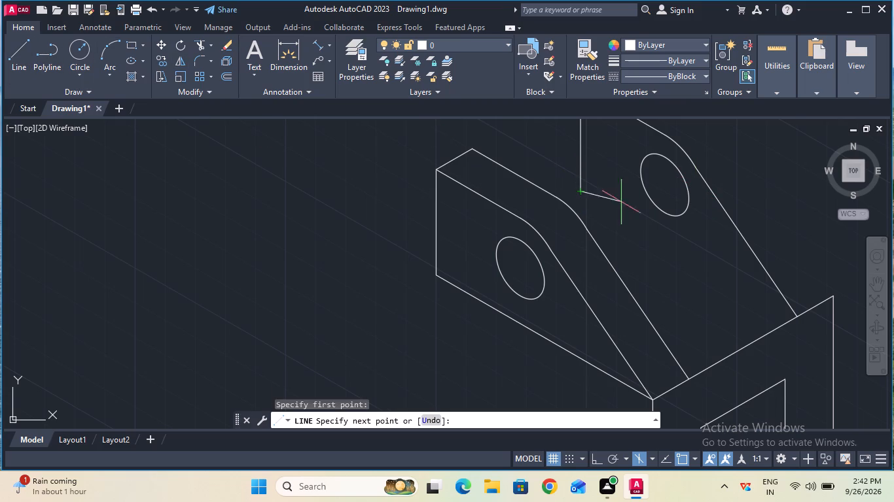
click(795, 320)
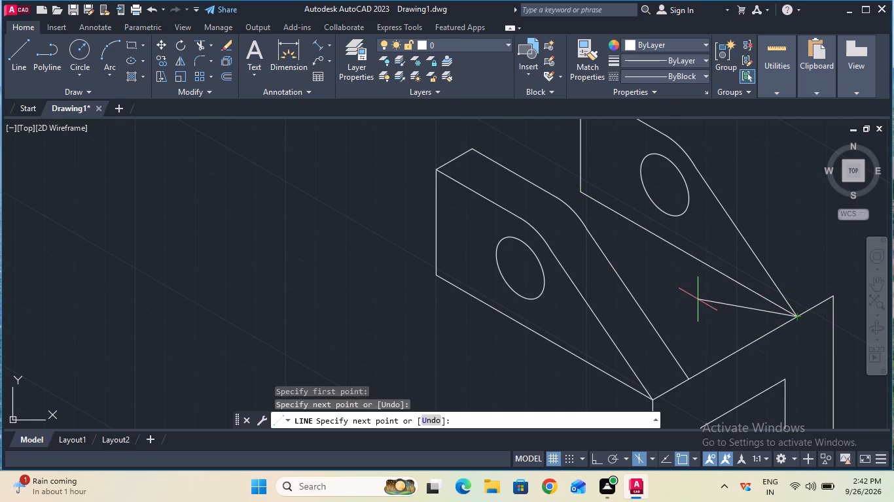
key(Escape)
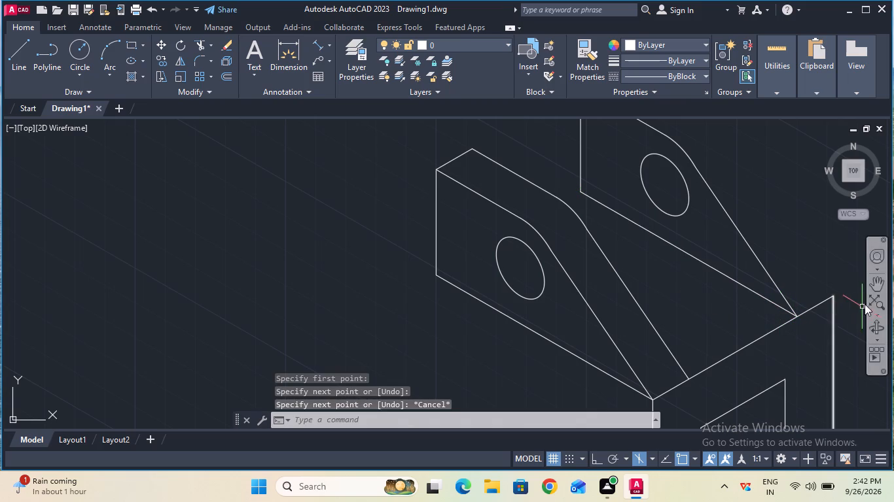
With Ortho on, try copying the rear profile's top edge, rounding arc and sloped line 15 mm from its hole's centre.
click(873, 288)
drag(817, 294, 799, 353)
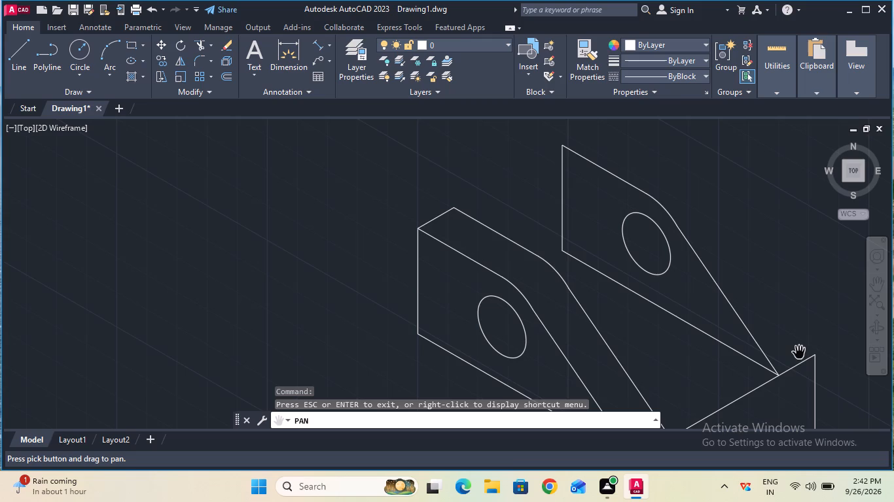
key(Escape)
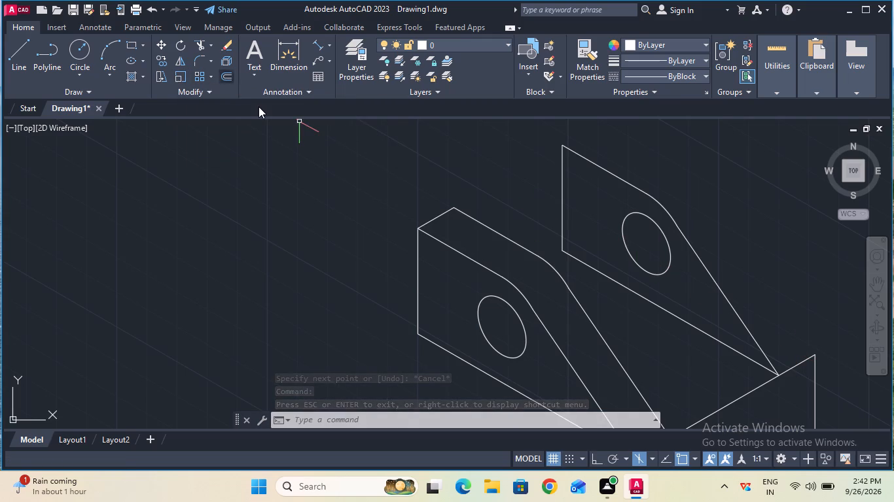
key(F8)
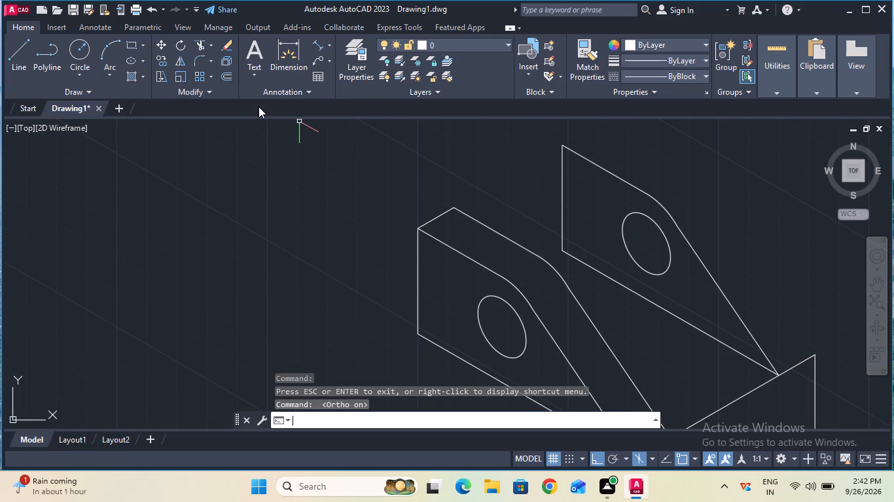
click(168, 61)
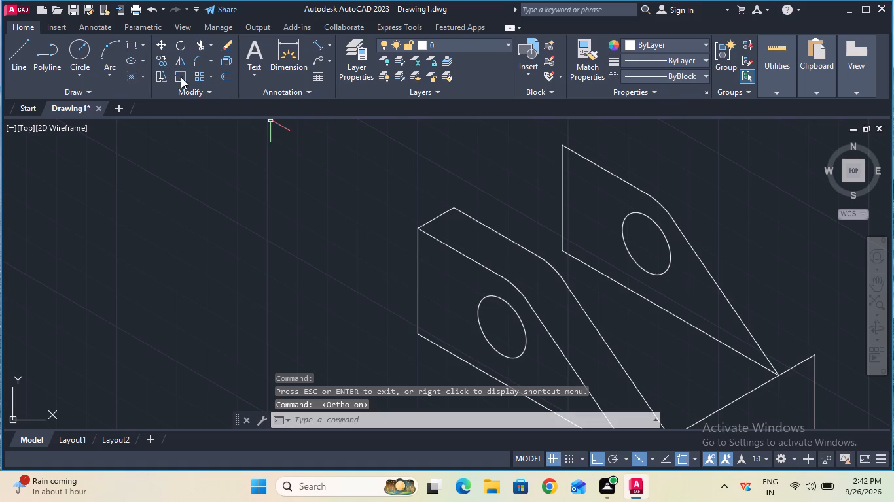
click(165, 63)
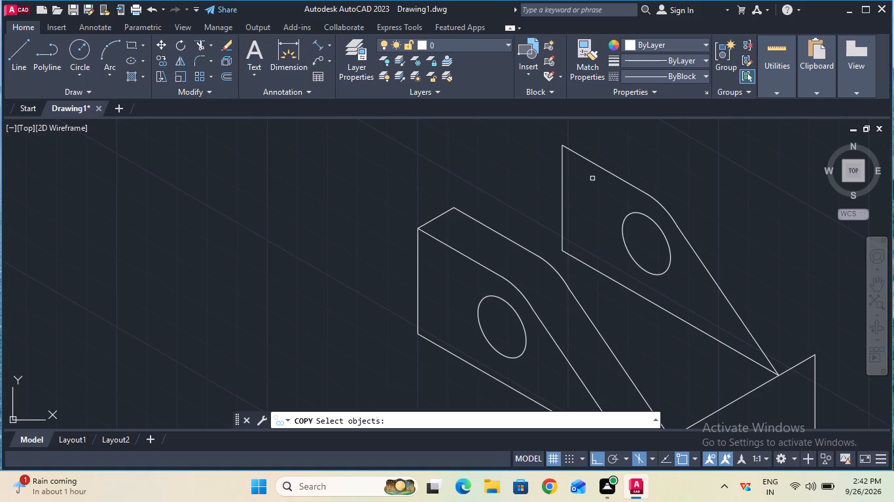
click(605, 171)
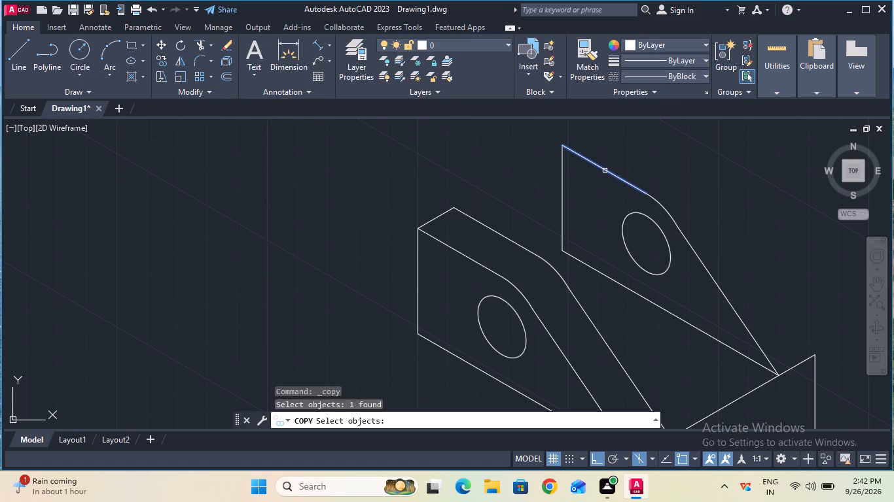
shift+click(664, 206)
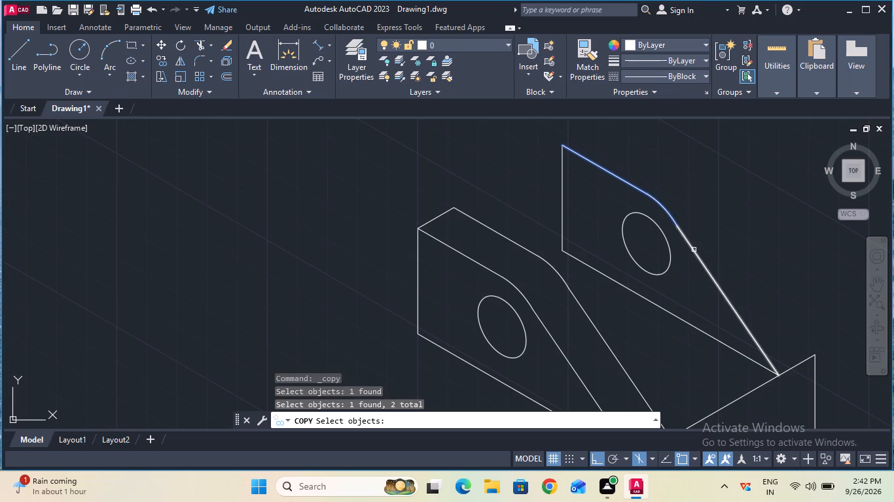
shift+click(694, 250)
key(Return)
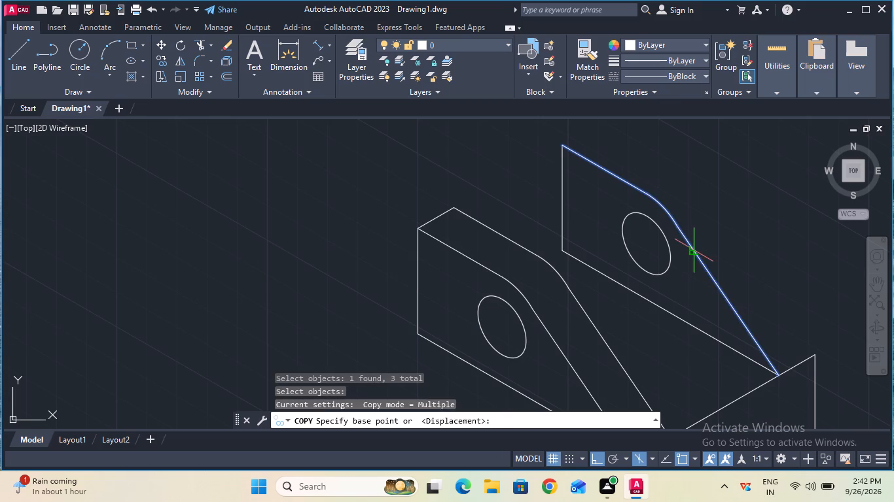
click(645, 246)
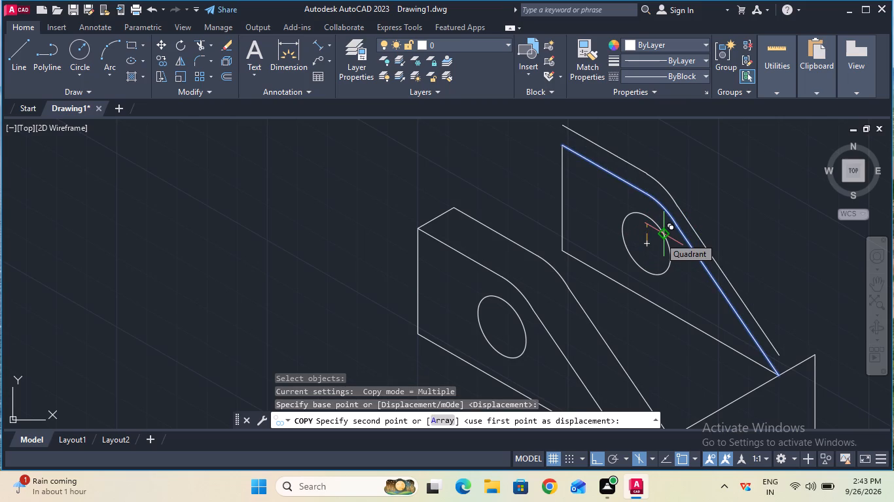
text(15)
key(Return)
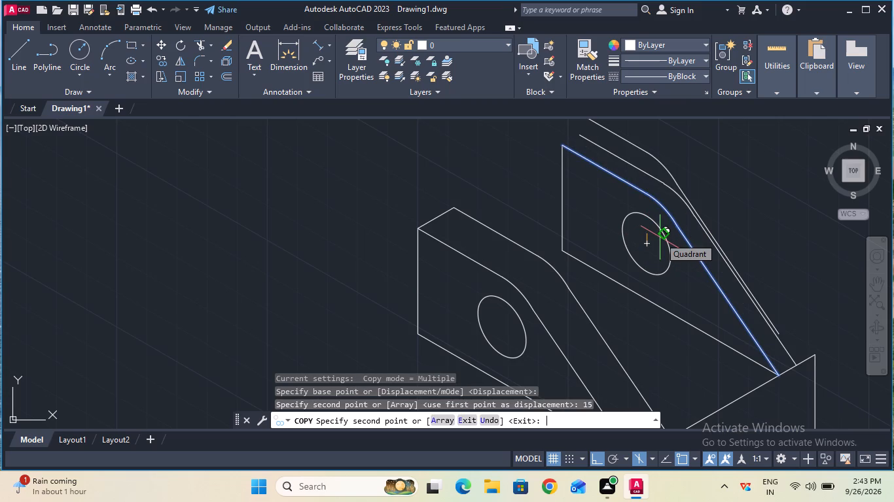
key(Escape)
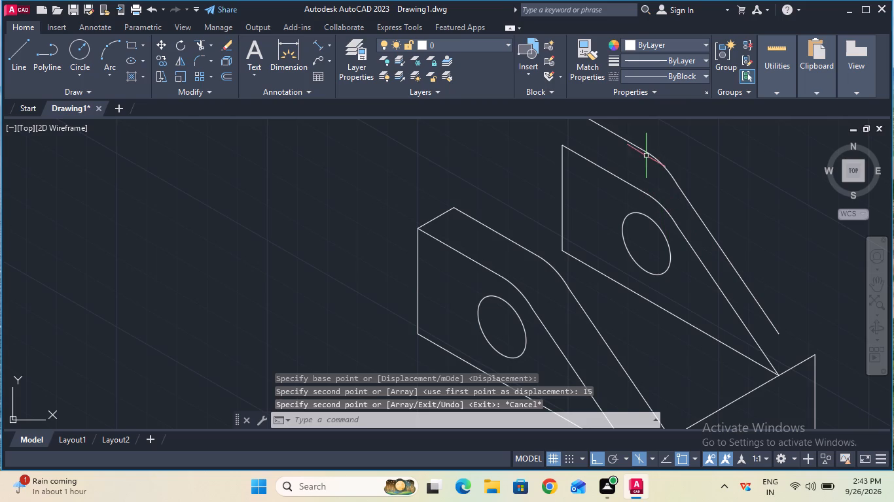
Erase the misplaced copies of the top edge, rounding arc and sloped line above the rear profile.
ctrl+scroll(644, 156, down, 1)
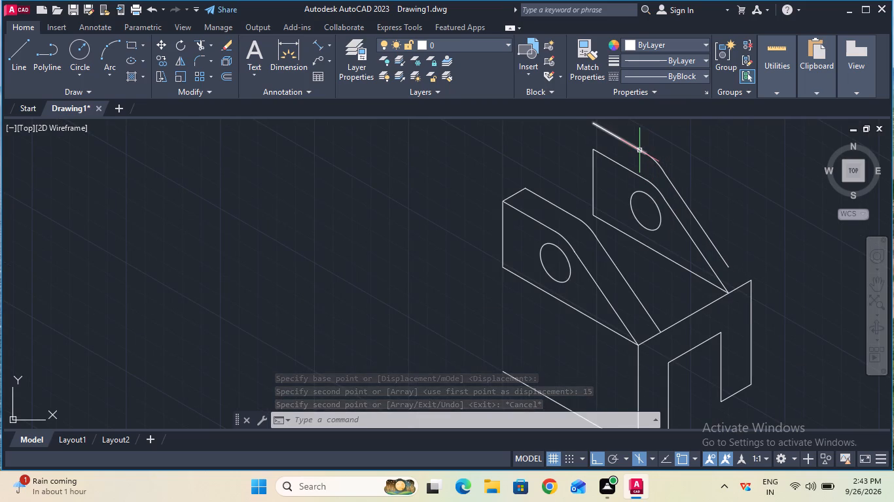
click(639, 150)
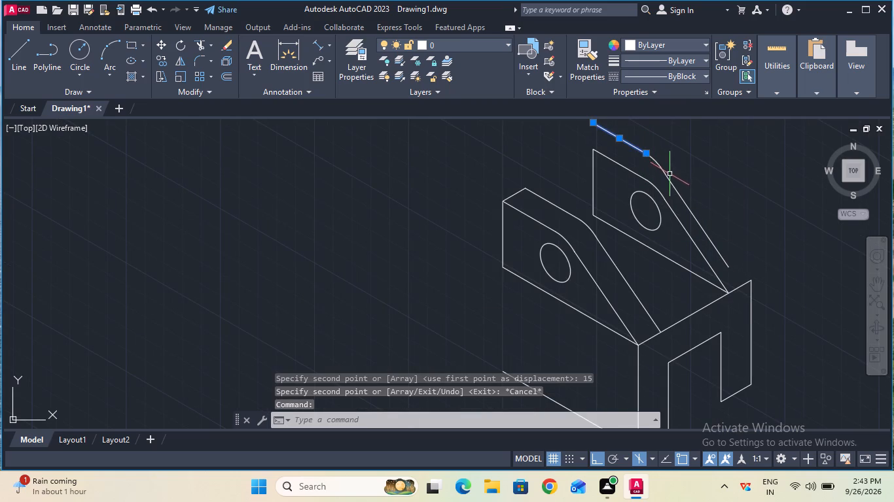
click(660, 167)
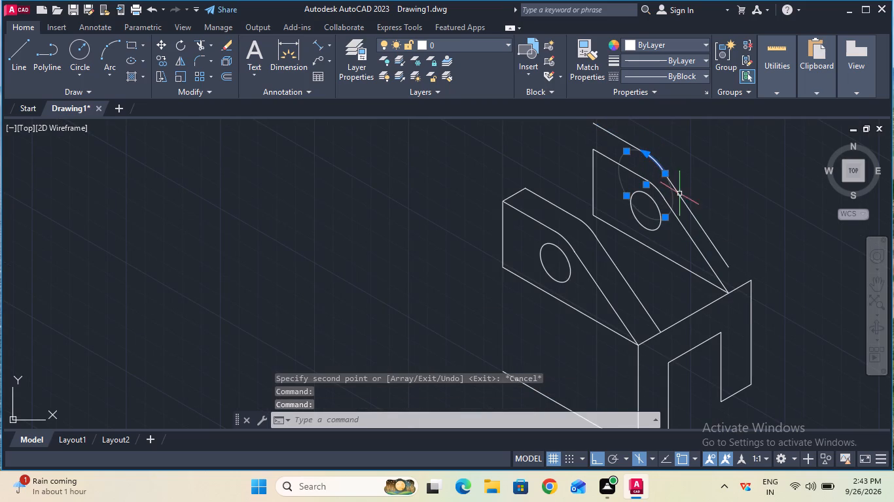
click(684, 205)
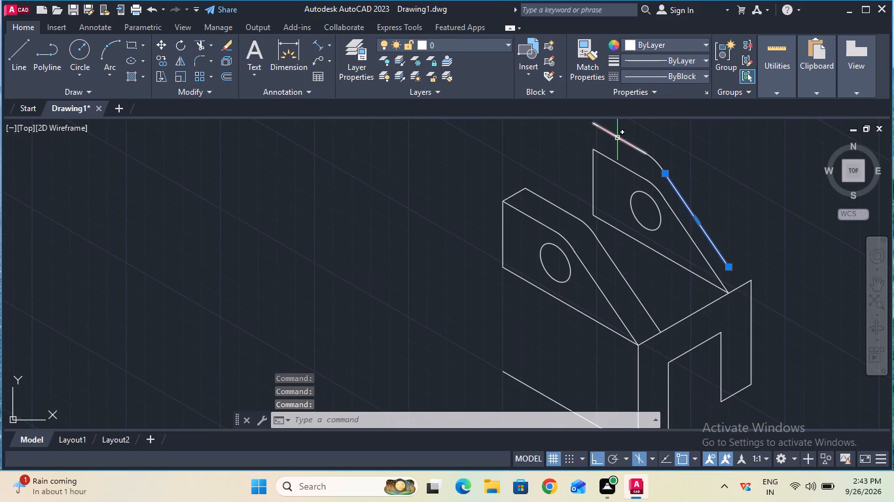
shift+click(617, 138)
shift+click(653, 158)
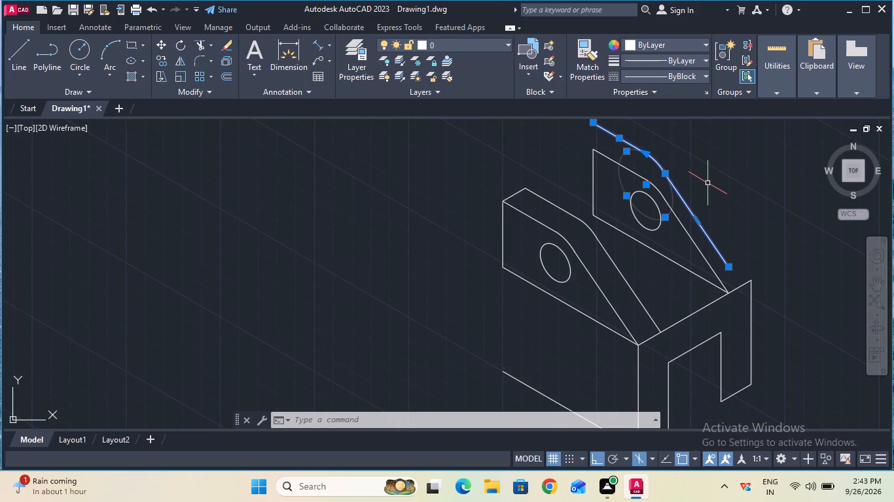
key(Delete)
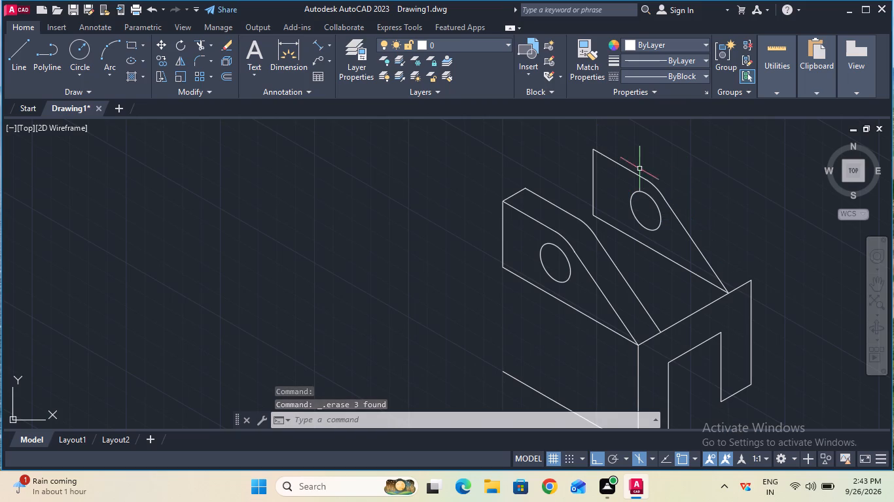
Copy the rear profile's top edge, rounding arc and sloped line 15 mm along the depth direction from its hole's centre, using the top isoplane.
click(165, 62)
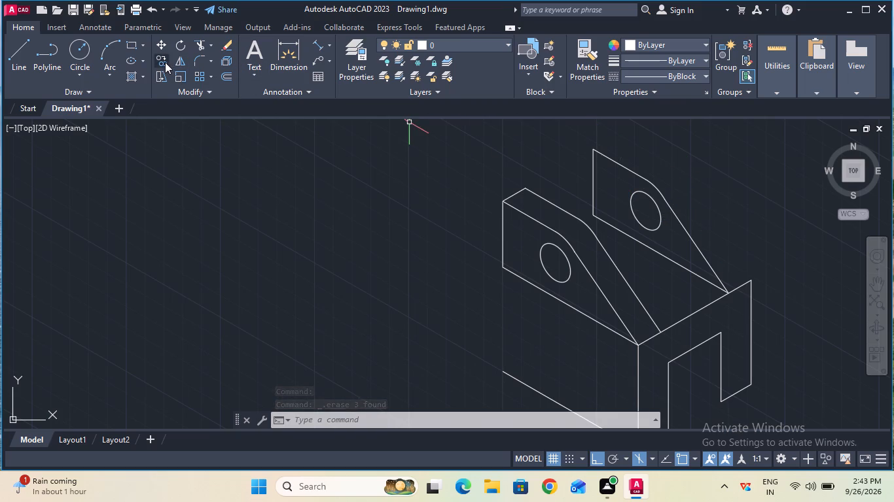
click(619, 162)
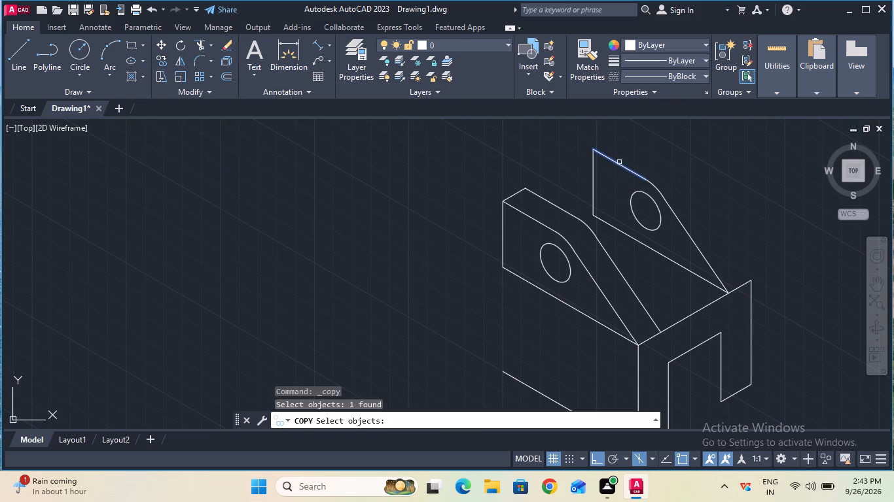
shift+click(655, 186)
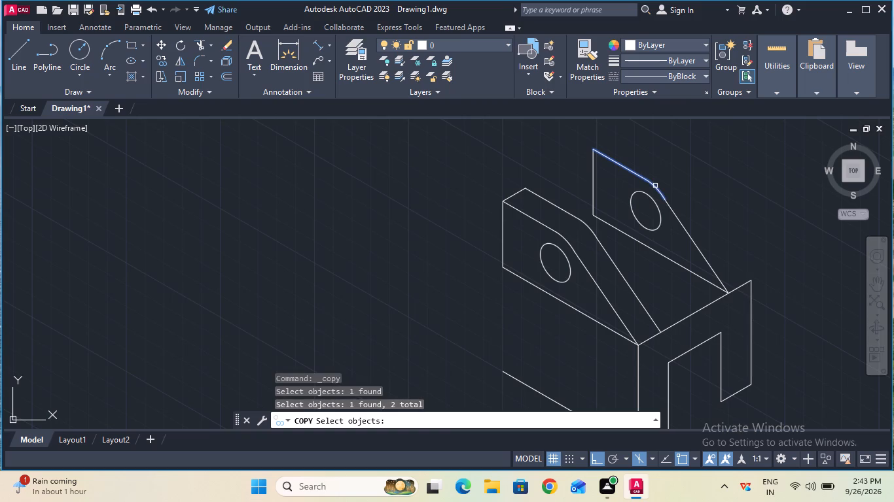
shift+click(672, 207)
key(Return)
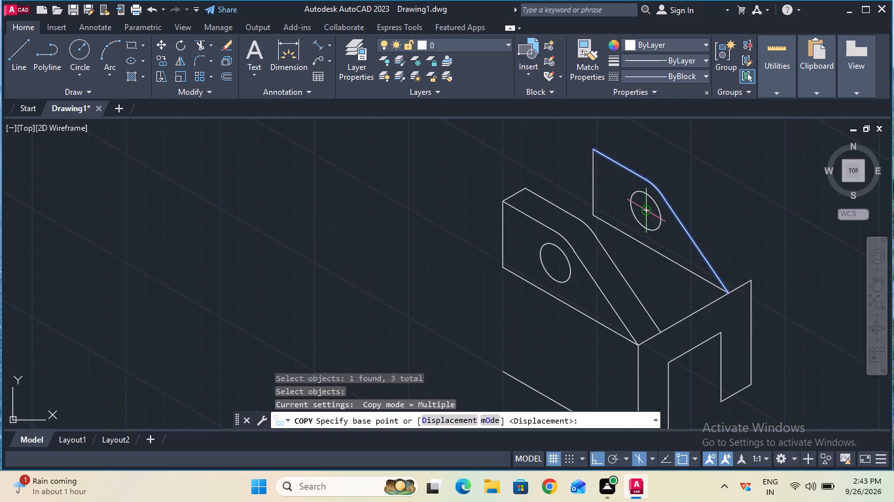
click(647, 214)
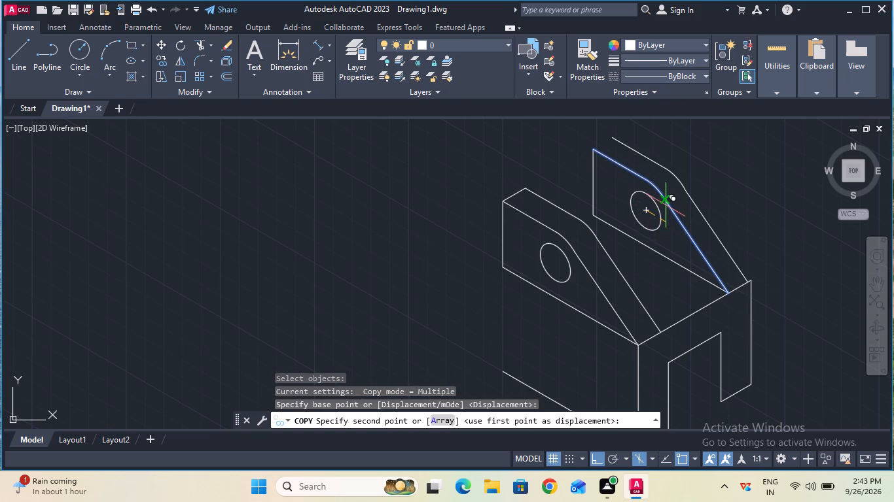
key(F5)
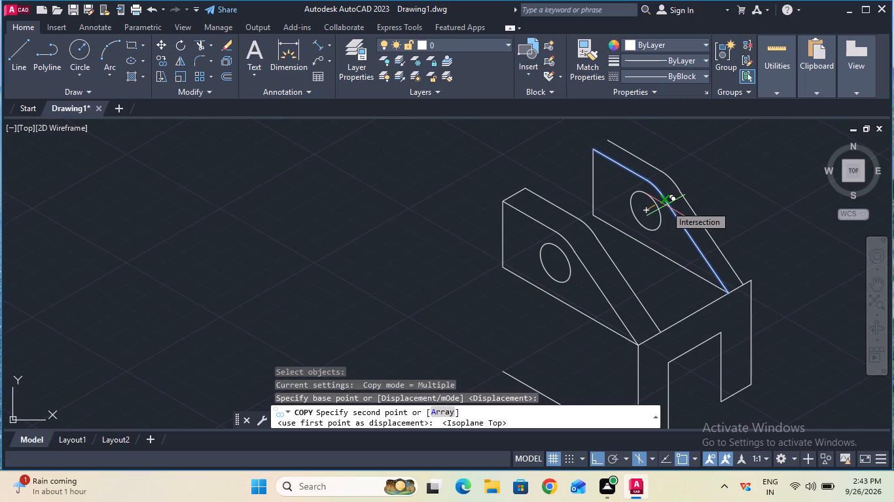
key(1)
key(5)
key(Return)
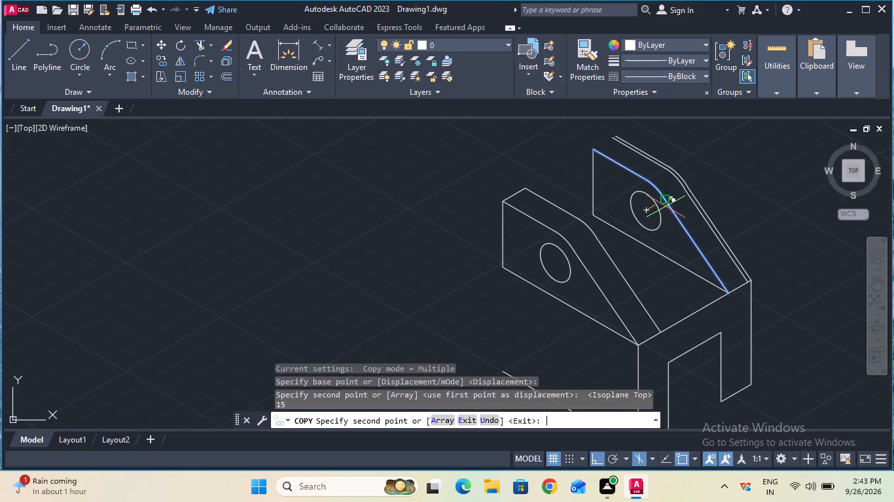
key(Escape)
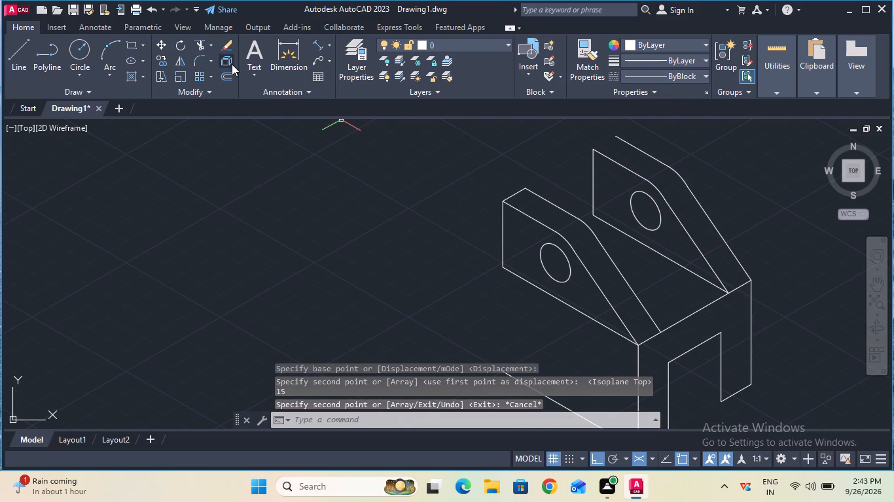
Draw the short depth edge joining the outer top corners of the rear plate's original and copied profiles.
click(27, 52)
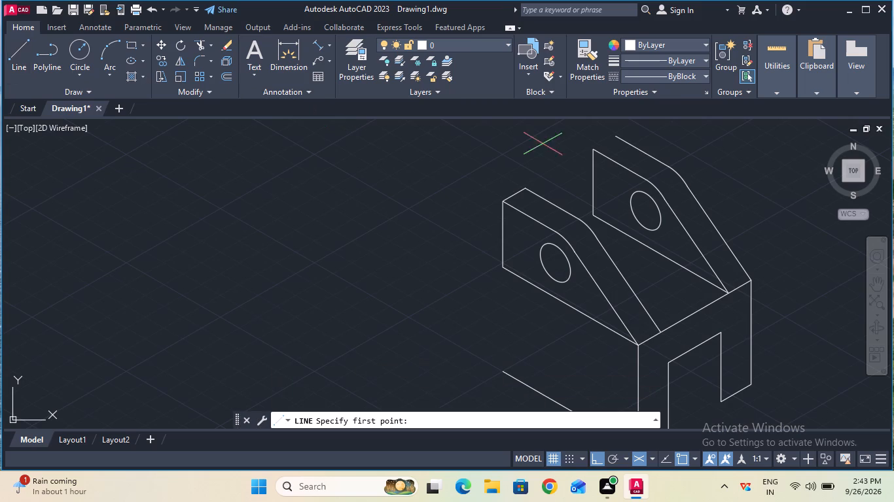
click(595, 152)
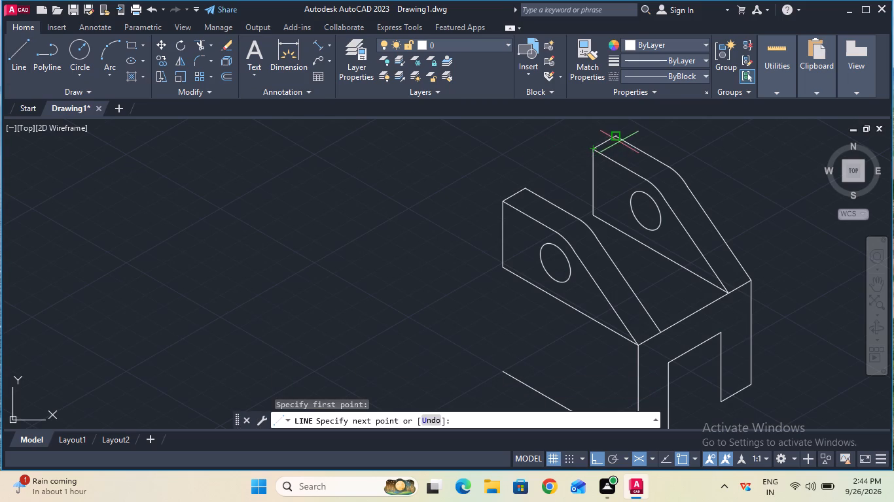
click(622, 138)
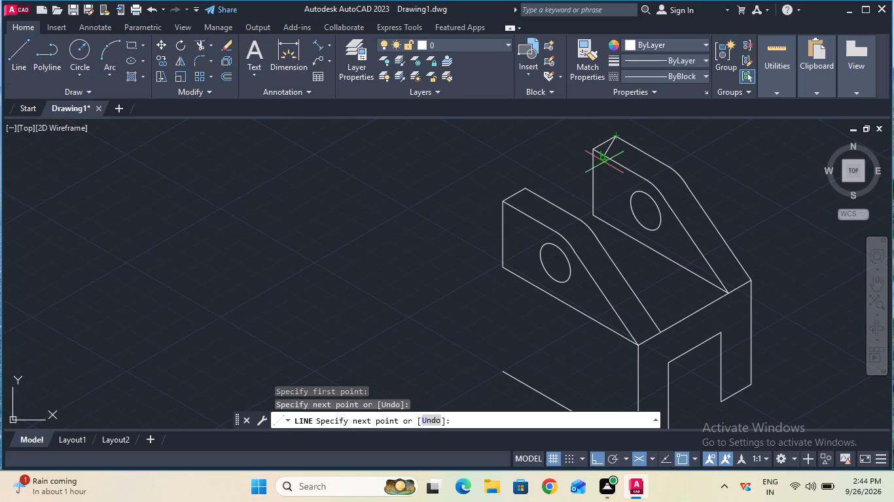
key(Escape)
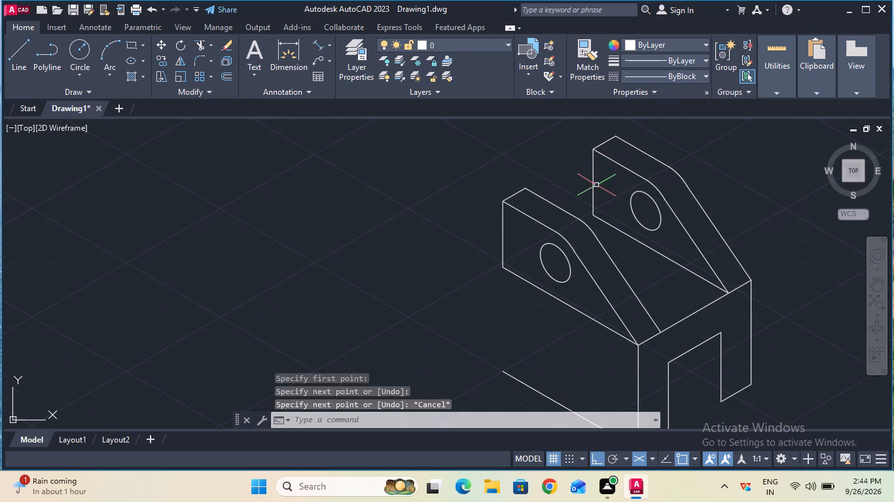
Draw a 5 mm line from the rear profile's lower corner toward the front plate and extend it to the front plate's outline.
click(16, 62)
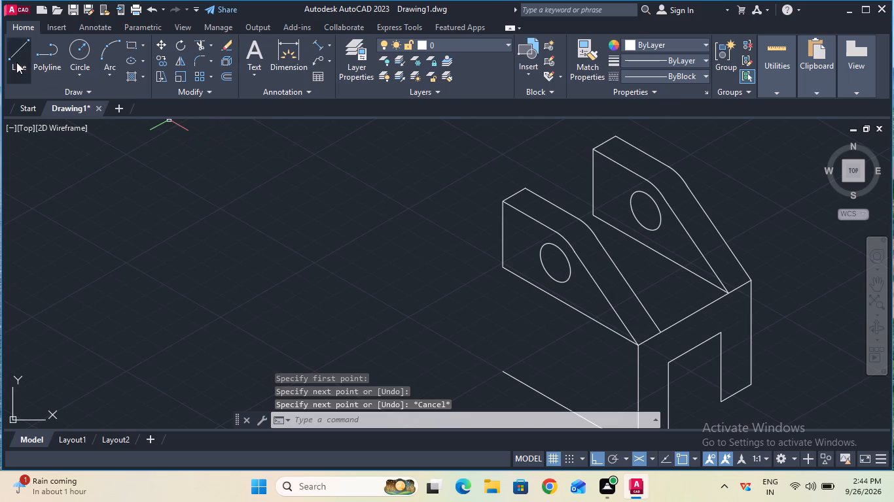
click(596, 218)
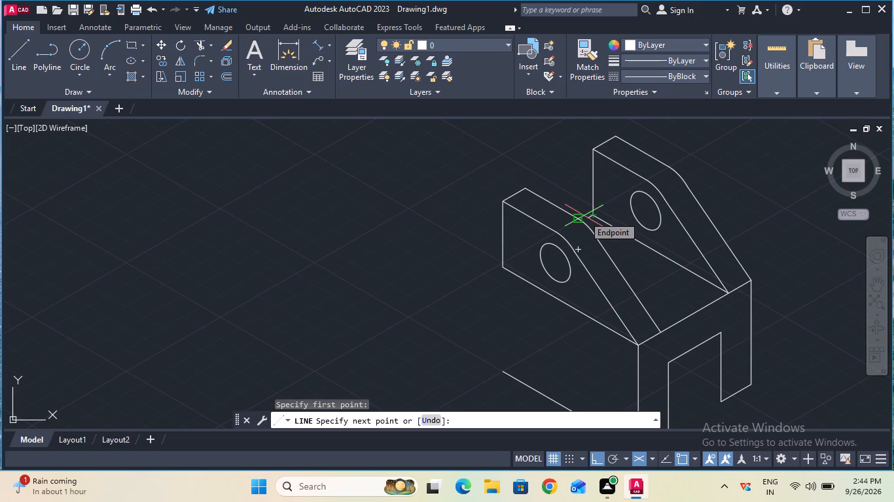
key(5)
key(Return)
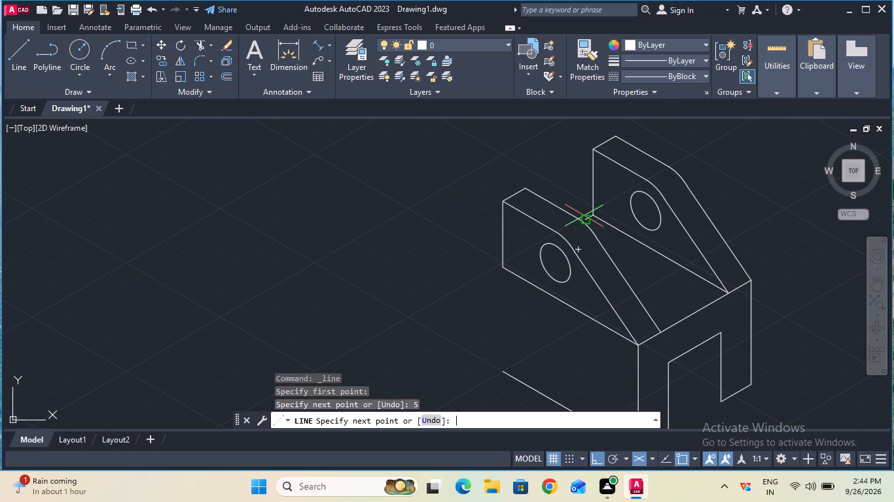
key(Escape)
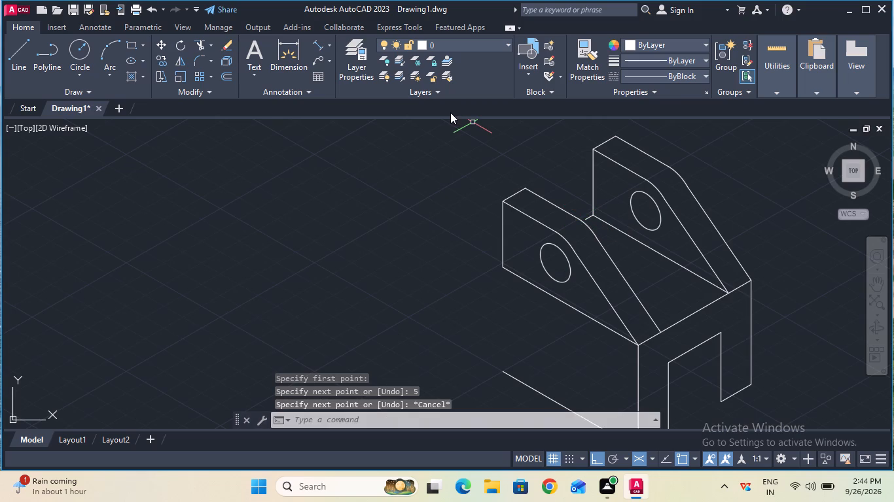
click(210, 46)
click(223, 82)
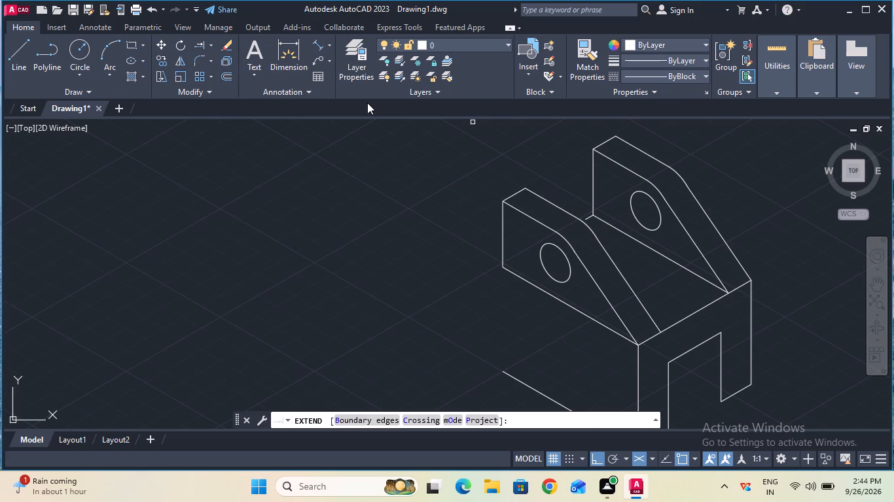
click(589, 219)
key(Escape)
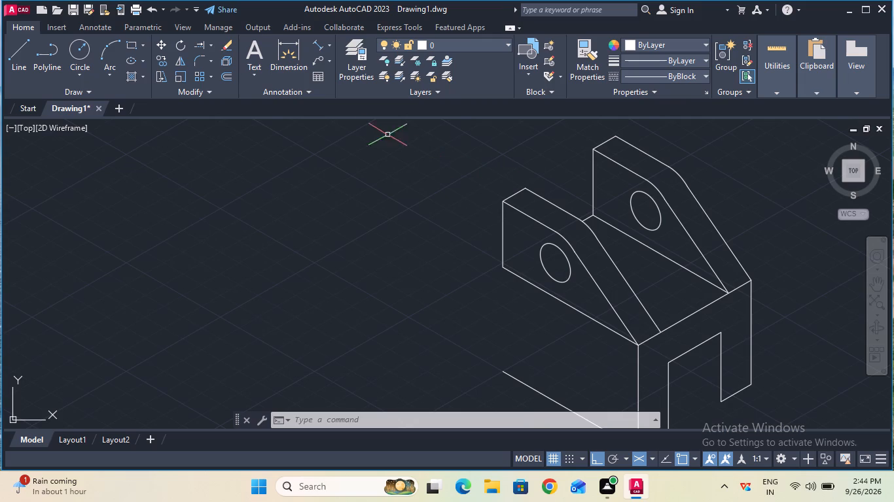
With the CENTER linetype, draw a 22.5 mm line from the midpoint of the rear profile's bottom edge toward the front plate.
click(647, 70)
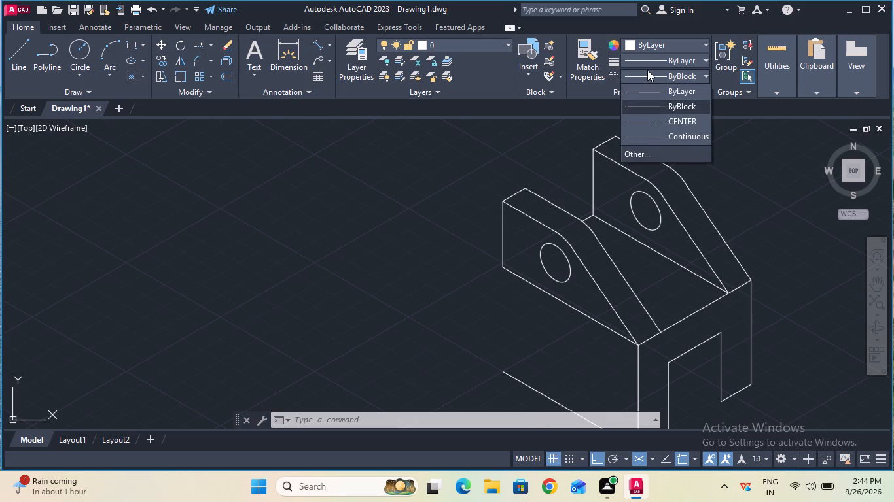
click(657, 116)
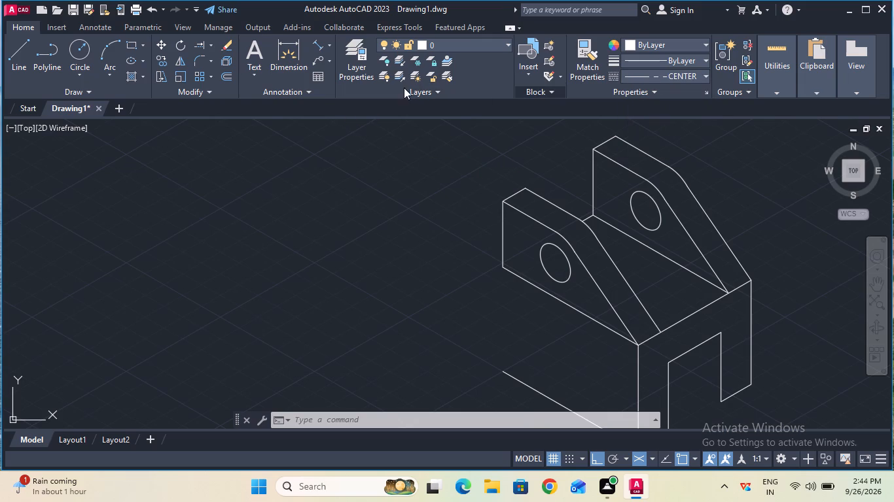
click(27, 70)
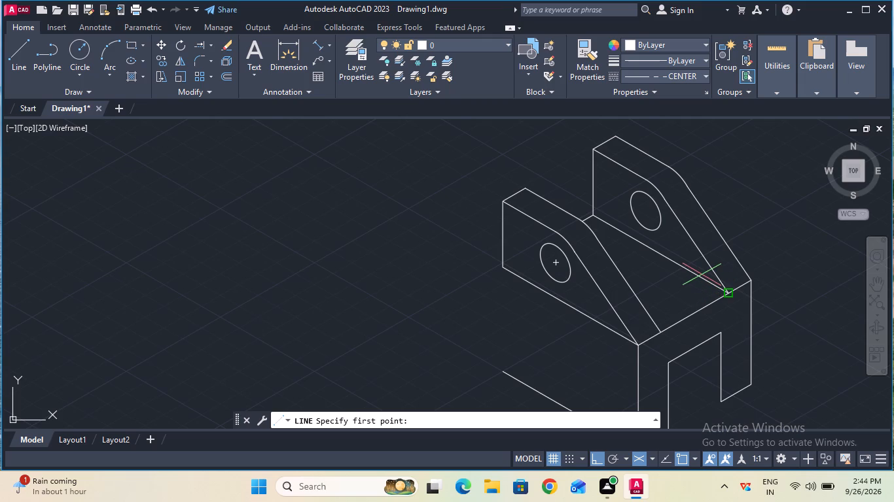
click(660, 254)
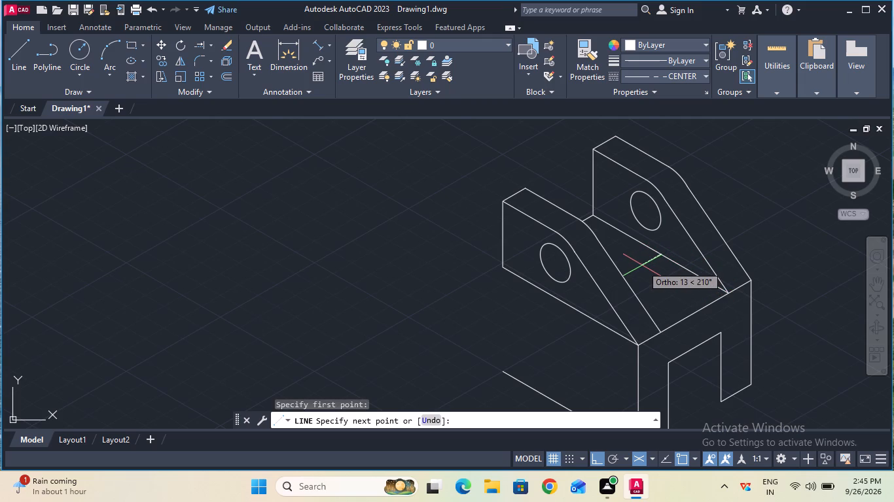
text(22.5)
key(Return)
key(Escape)
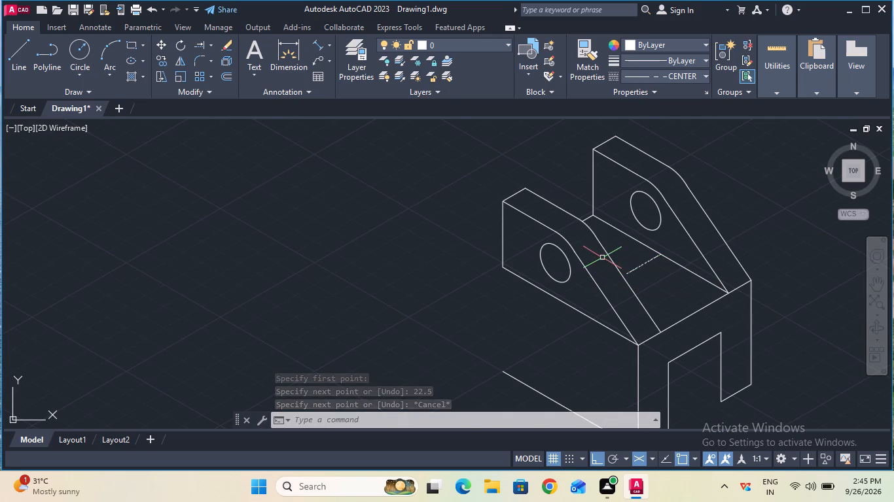
Draw a centre line from the 22.5 mm line's free end to the midpoint of the notched end face's top edge.
click(22, 63)
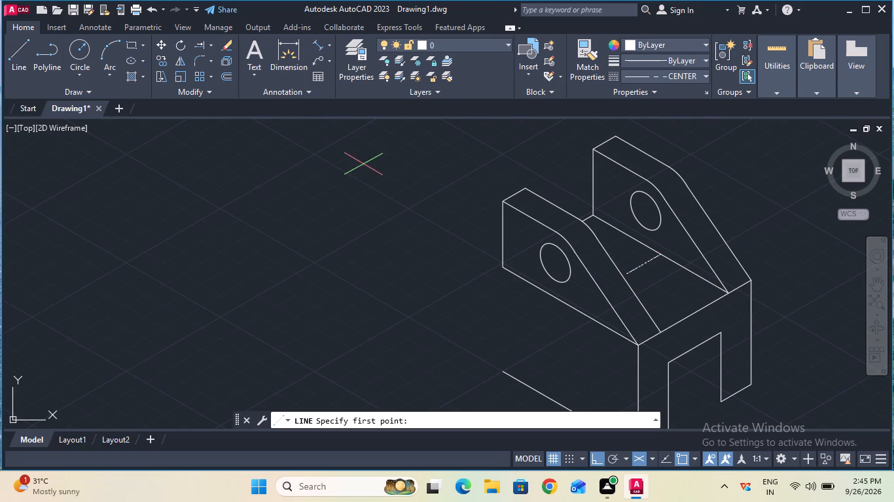
click(626, 273)
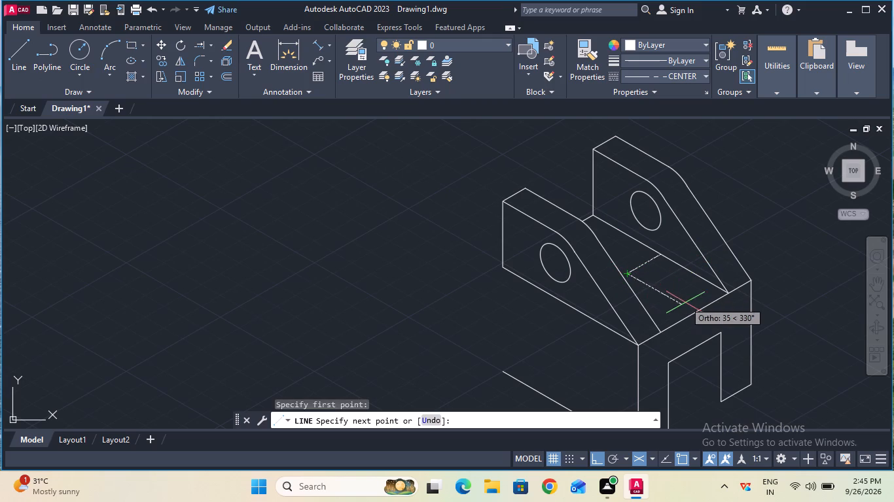
click(692, 312)
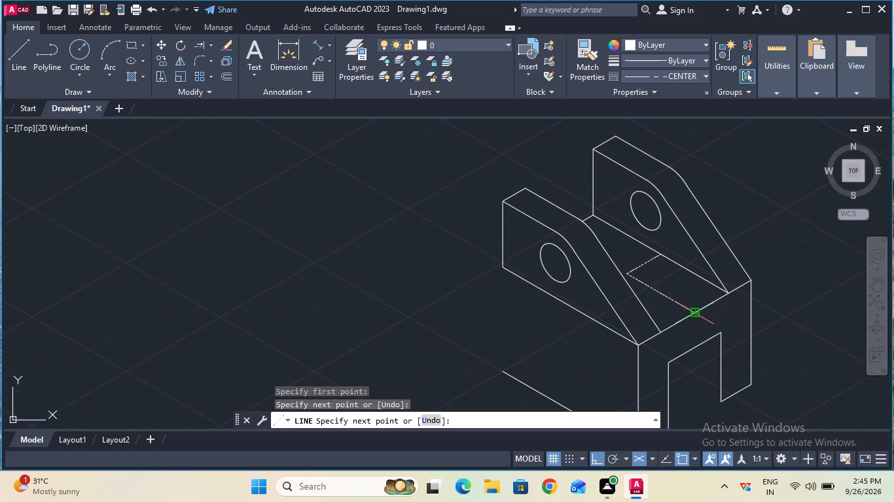
key(Escape)
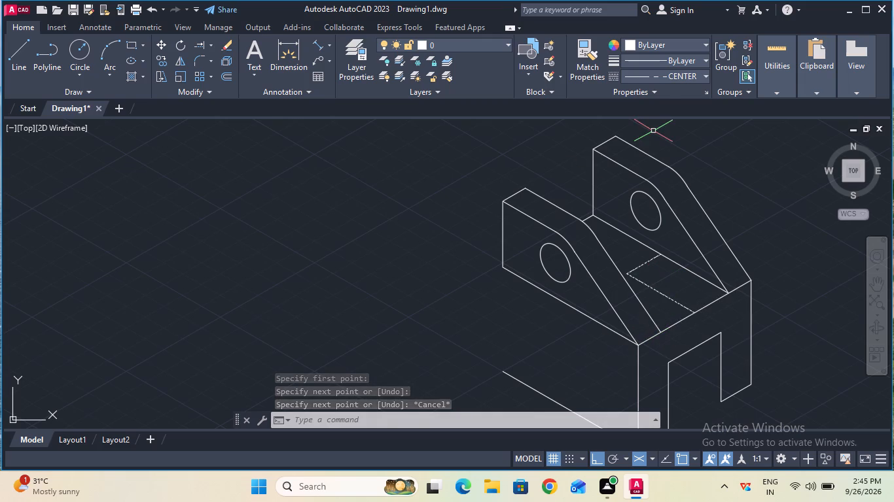
Set the current linetype to ByBlock.
click(670, 77)
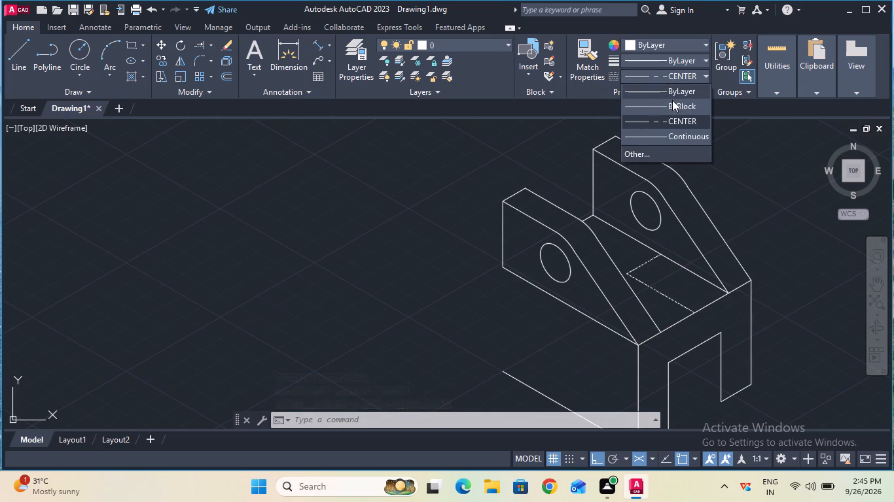
click(673, 105)
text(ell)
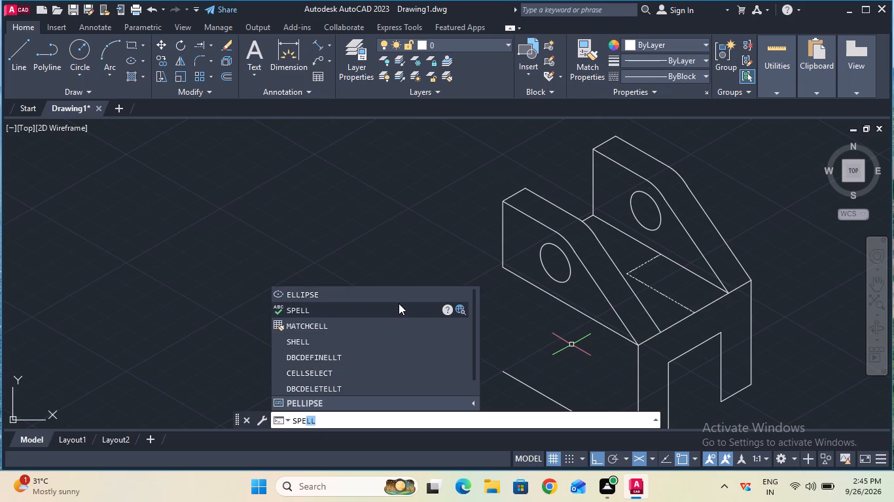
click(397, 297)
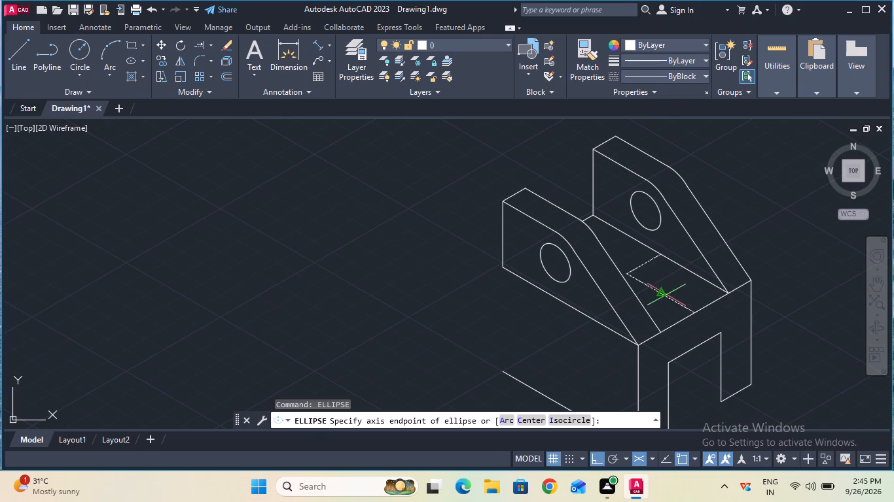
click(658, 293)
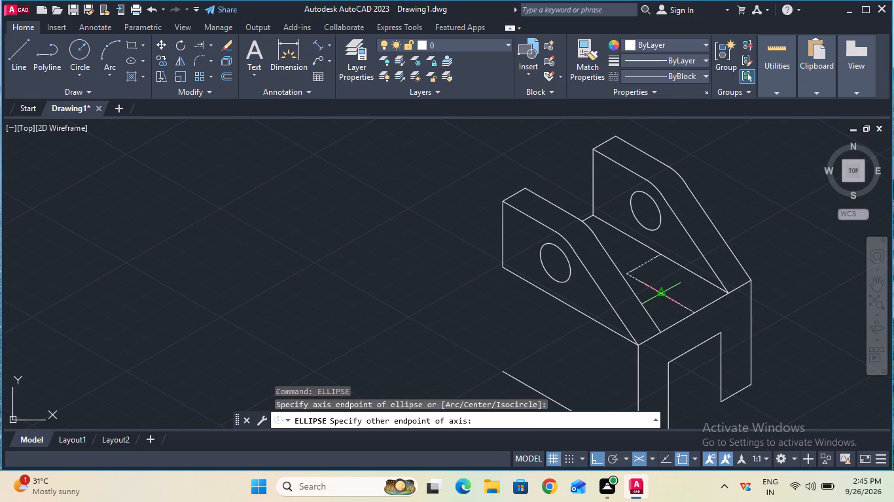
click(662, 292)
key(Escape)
Draw a 25 mm diameter isocircle on the top face, centred on the midpoint of the long centre line between the plates.
key(e)
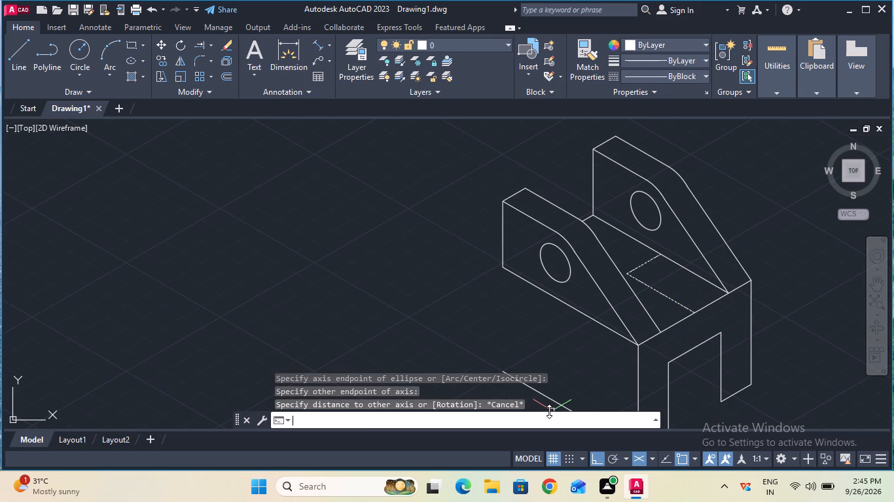
text(ll)
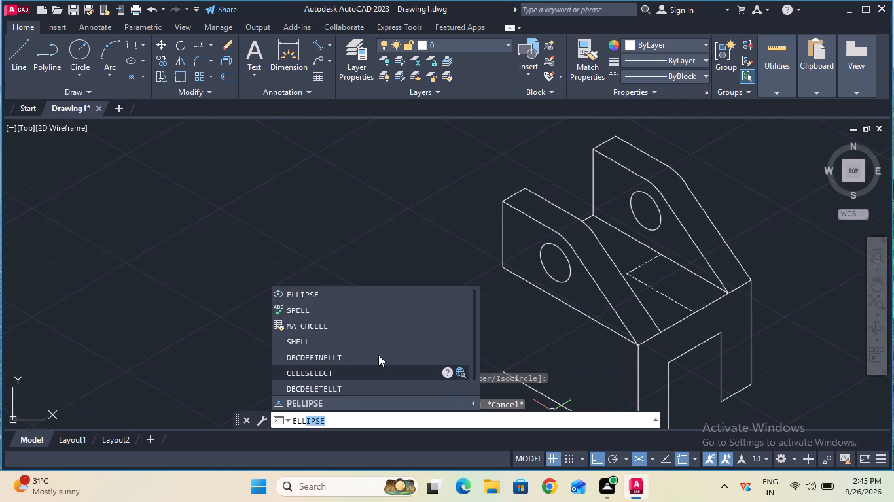
click(371, 286)
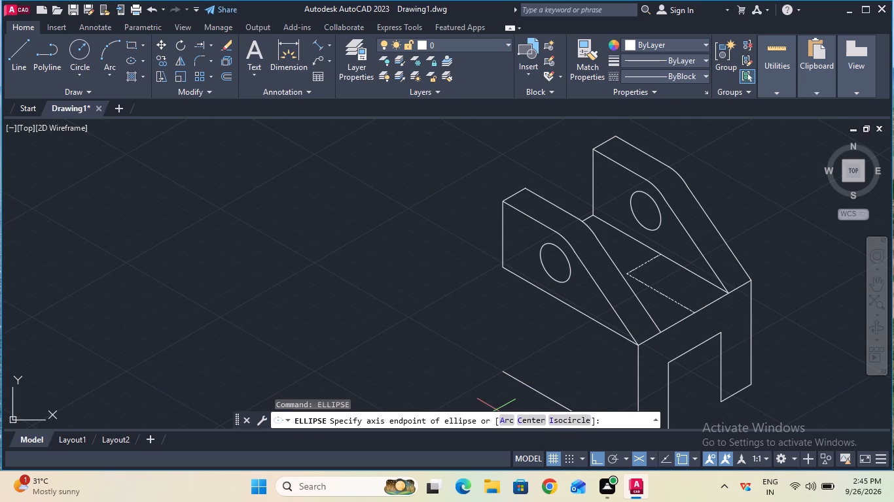
click(557, 416)
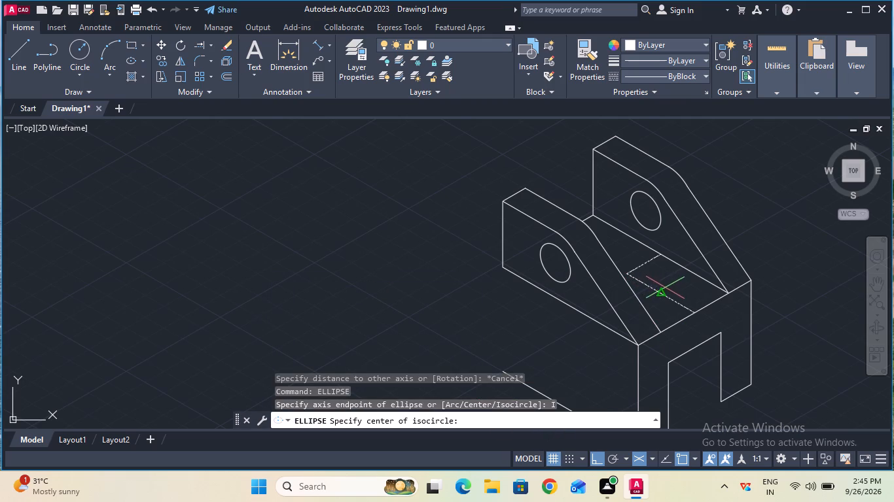
click(660, 292)
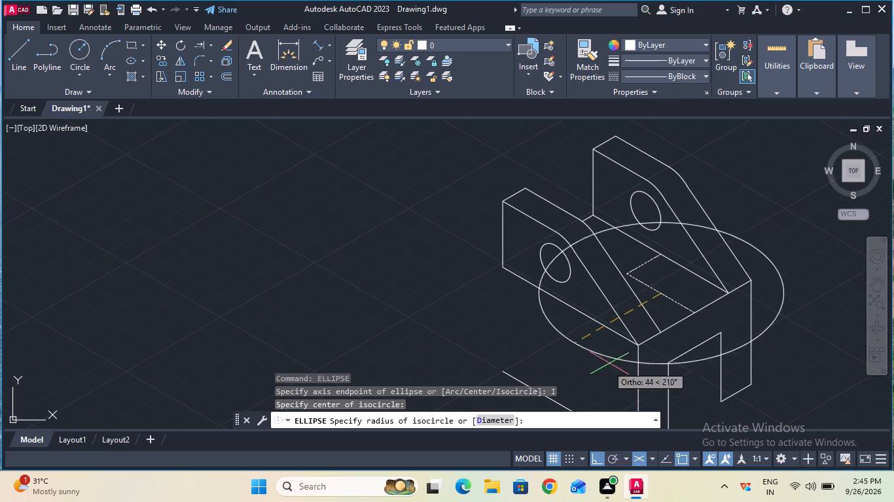
click(490, 418)
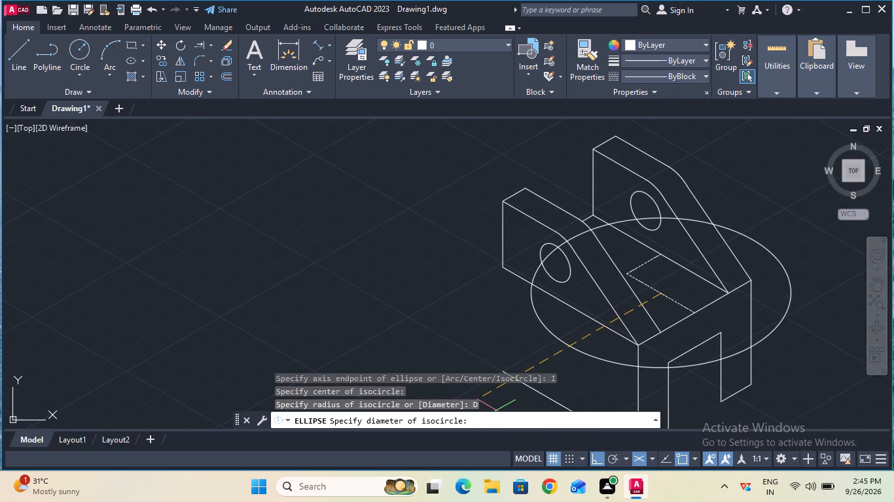
text(25)
key(Return)
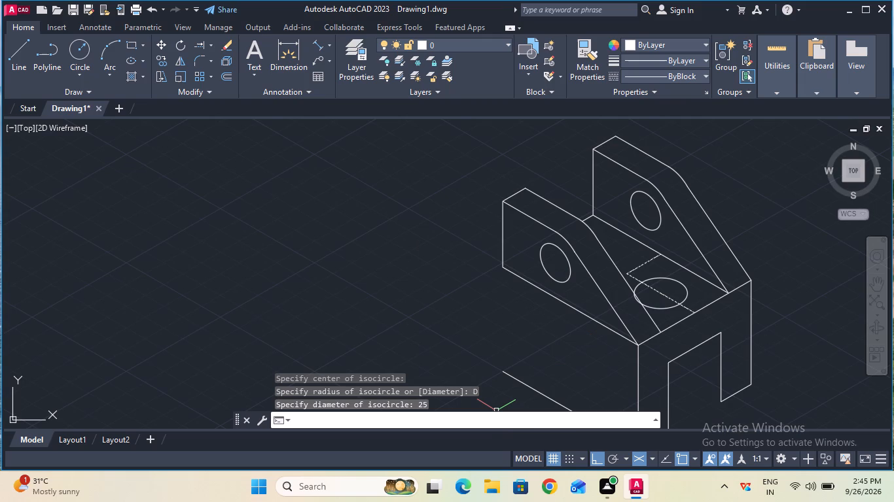
key(Escape)
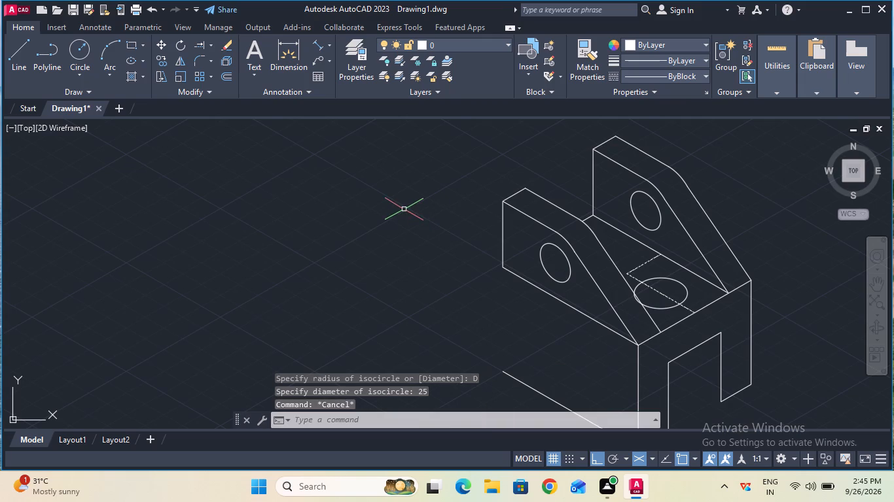
Trim the part of the top-face isocircle that lies beyond the front plate's sloped edge.
click(211, 39)
click(215, 58)
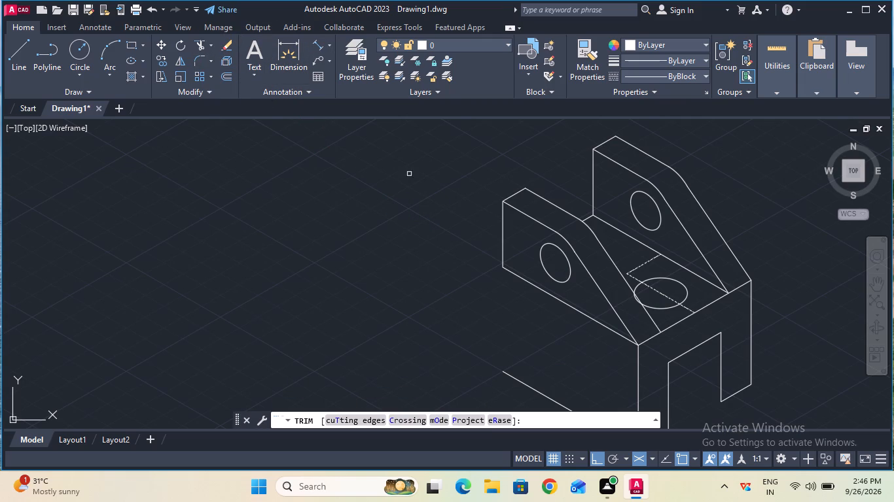
click(639, 303)
key(Escape)
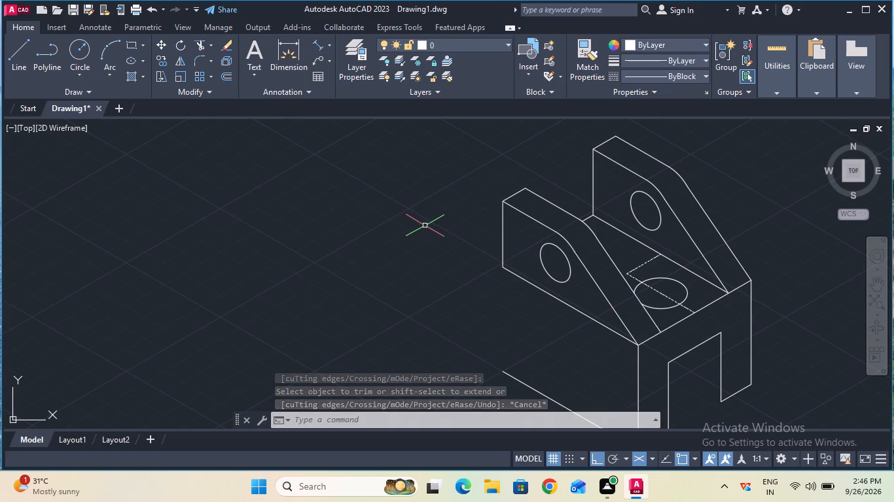
Check the isocircle's diameter along the centre line with a temporary aligned dimension.
click(315, 39)
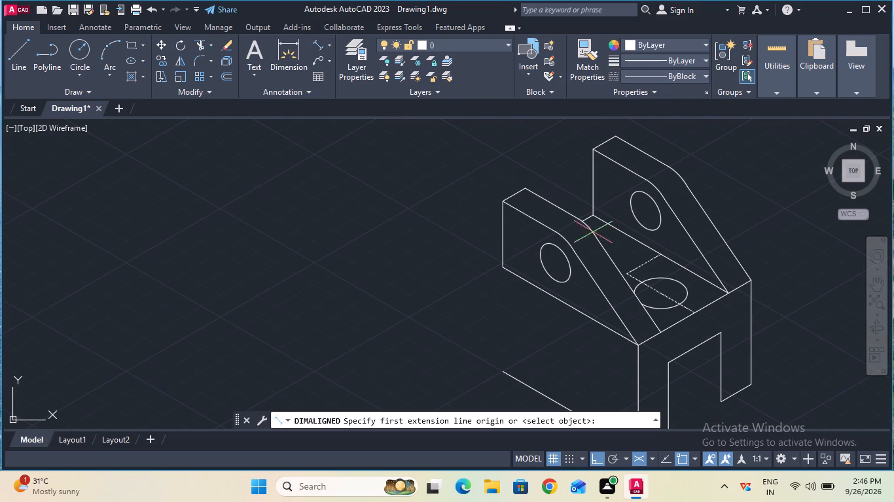
click(644, 279)
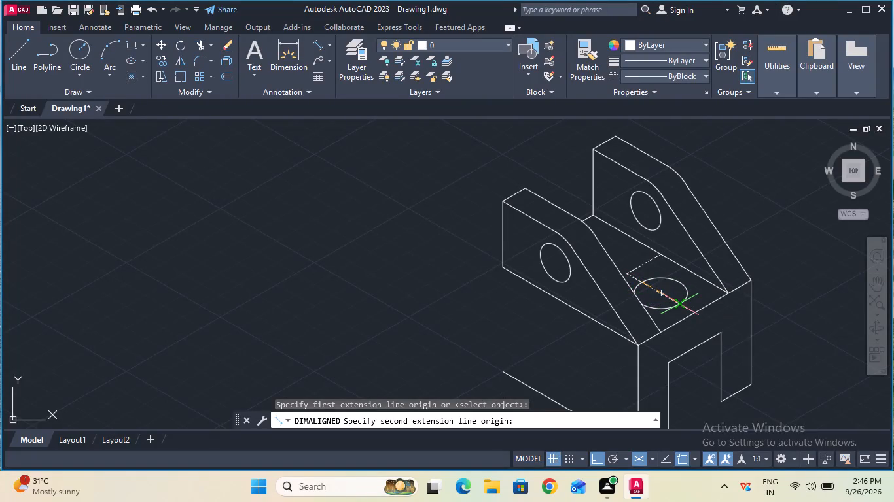
click(681, 305)
key(Escape)
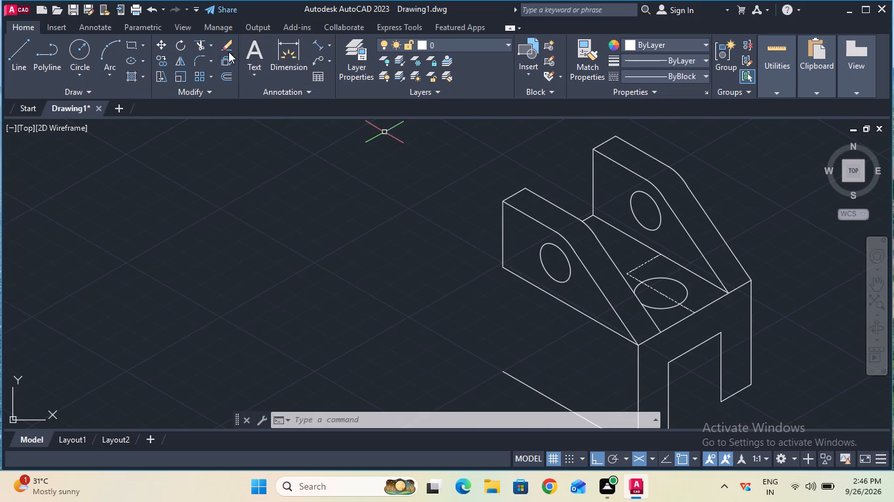
Extend the front plate's outer vertical edge down to the bottom edge of the block.
click(209, 46)
double_click(217, 87)
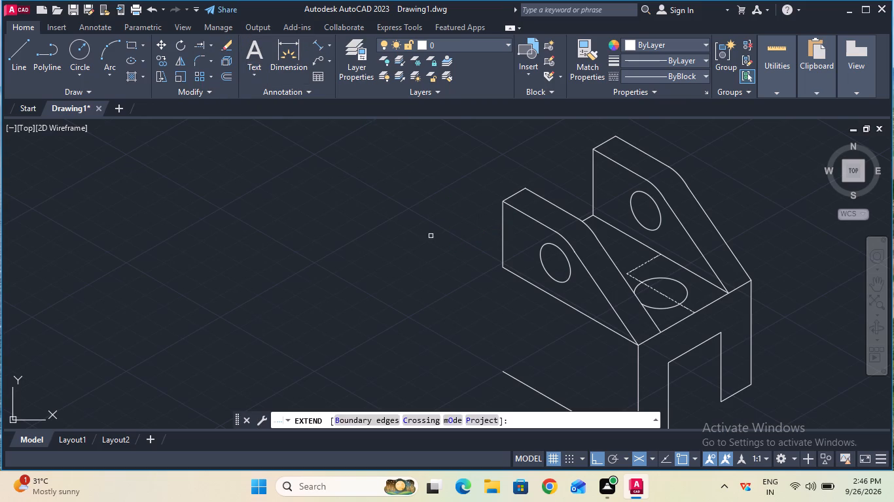
click(505, 251)
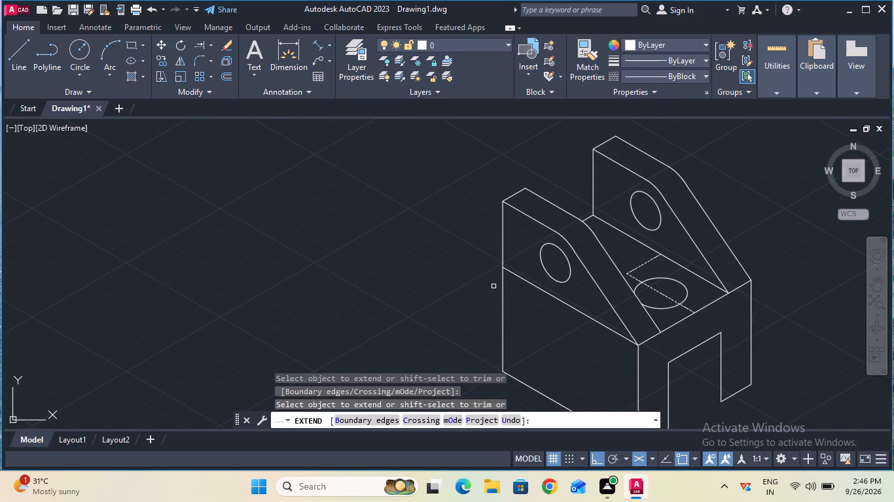
key(Escape)
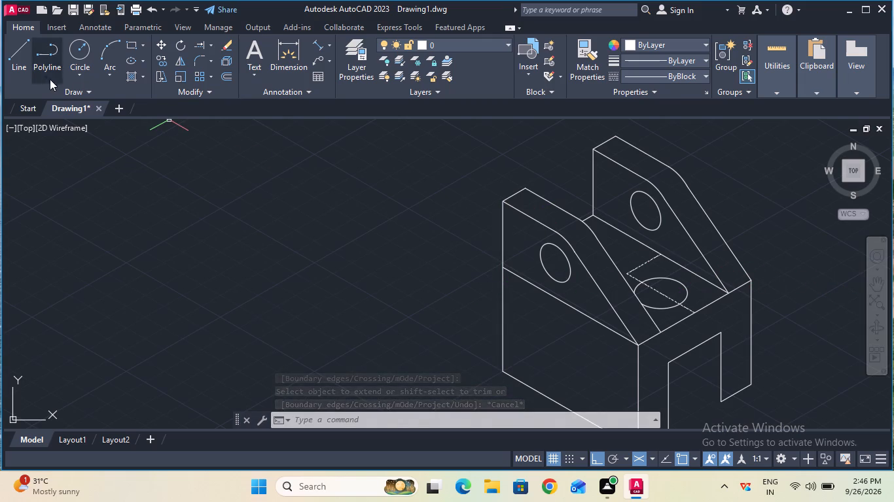
Draw a 50 mm line at 150° from the notch's far bottom corner and trim it where it passes the notch's near vertical edge.
click(20, 63)
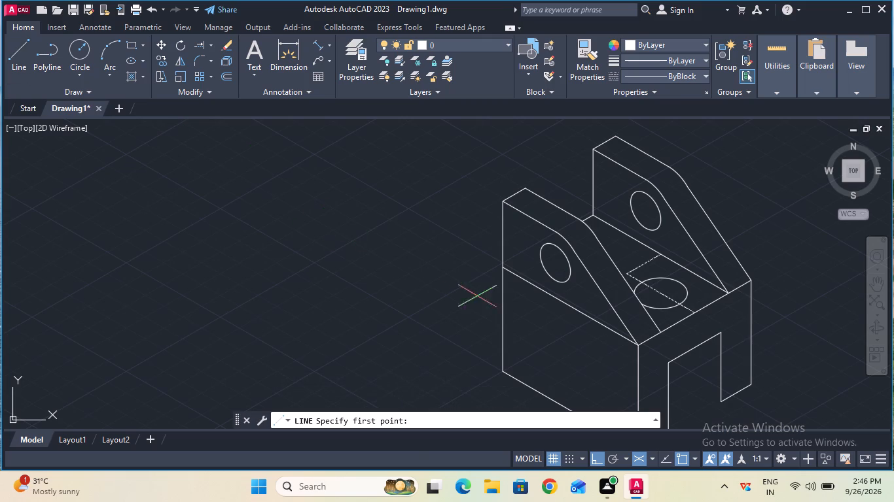
click(723, 405)
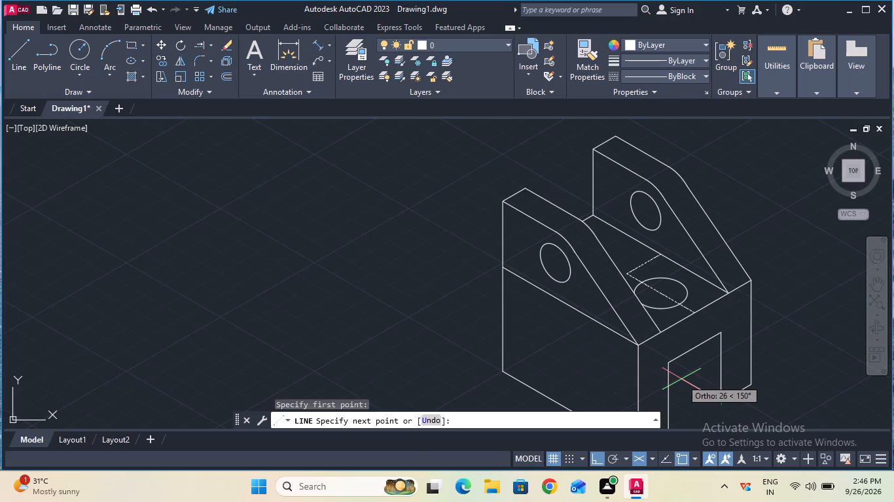
text(50)
key(Return)
key(Escape)
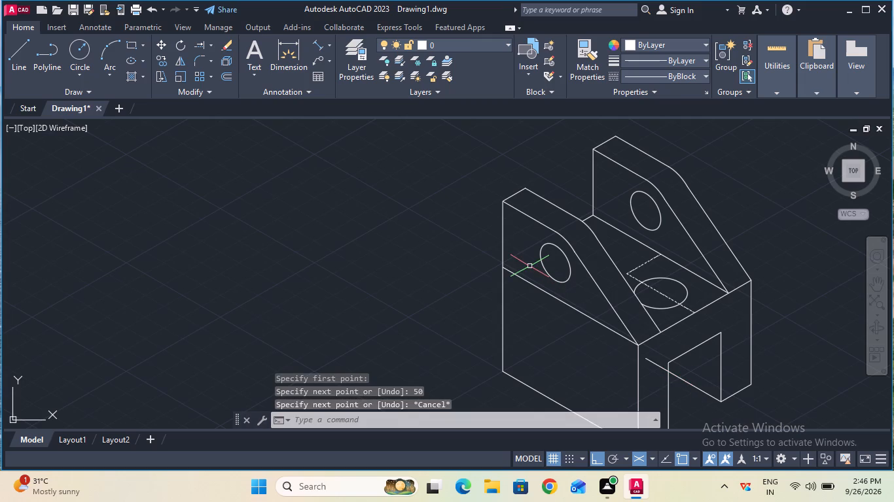
click(212, 48)
click(220, 64)
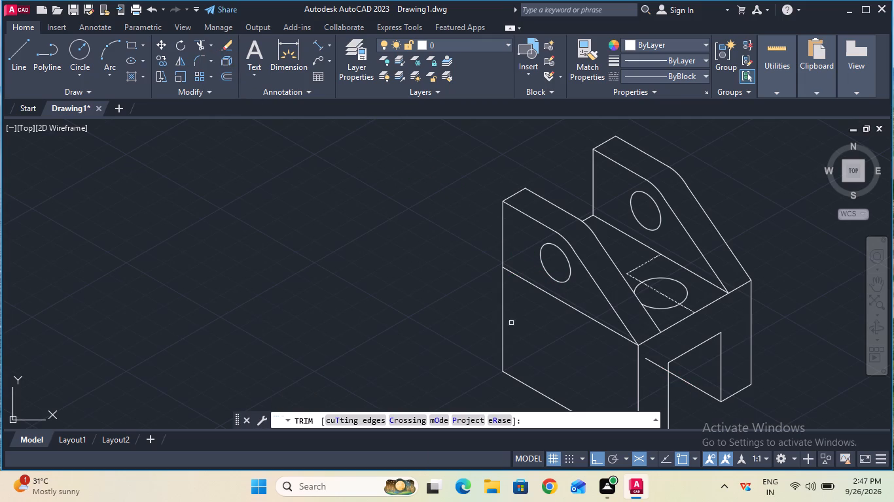
click(656, 363)
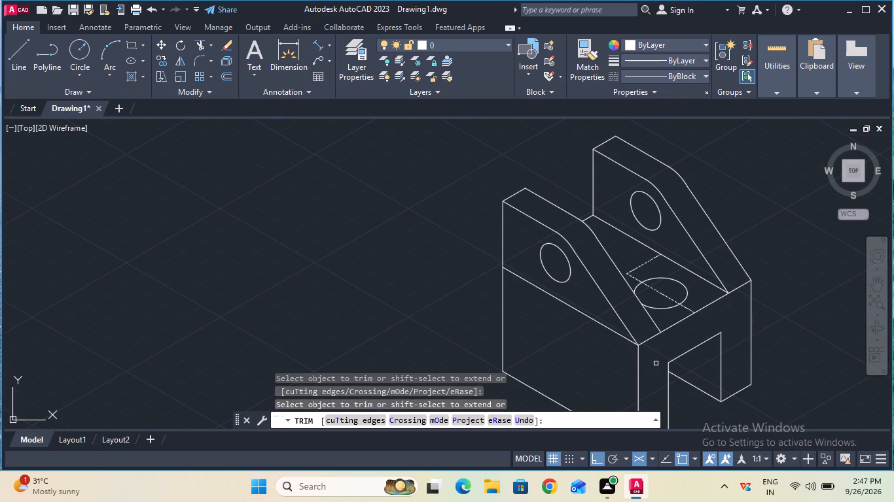
key(Escape)
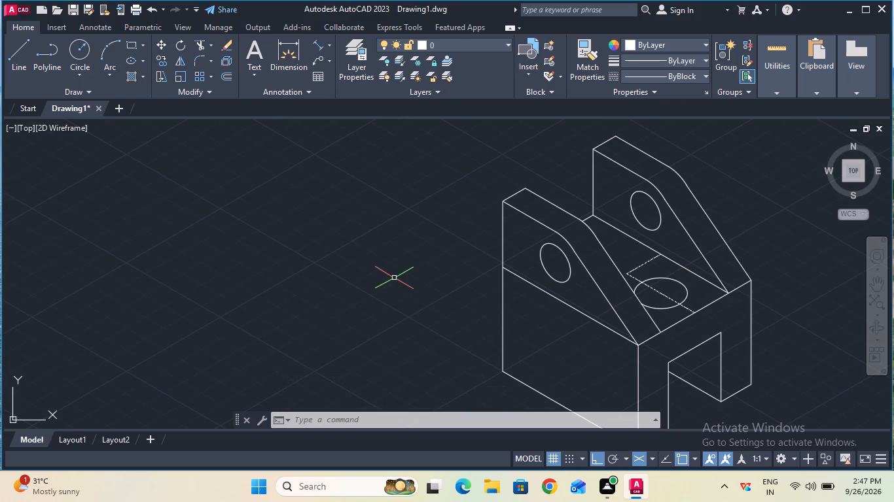
Draw a 15 mm CENTER-linetype line at 210° from the point on the outer vertical edge where the front plate meets the block.
ctrl+scroll(394, 278, down, 1)
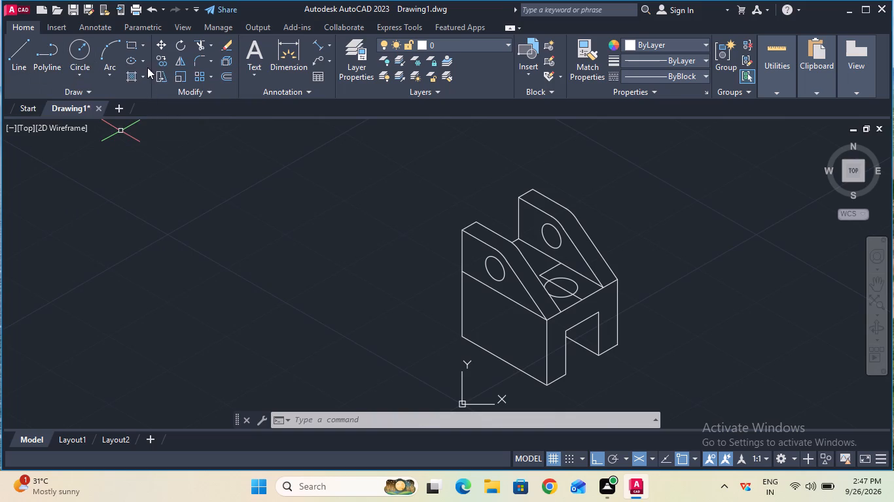
click(651, 77)
click(662, 121)
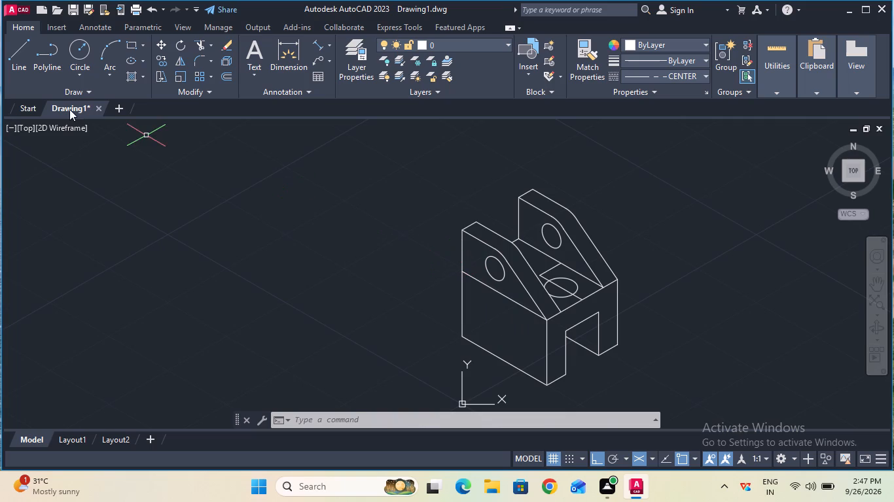
double_click(18, 71)
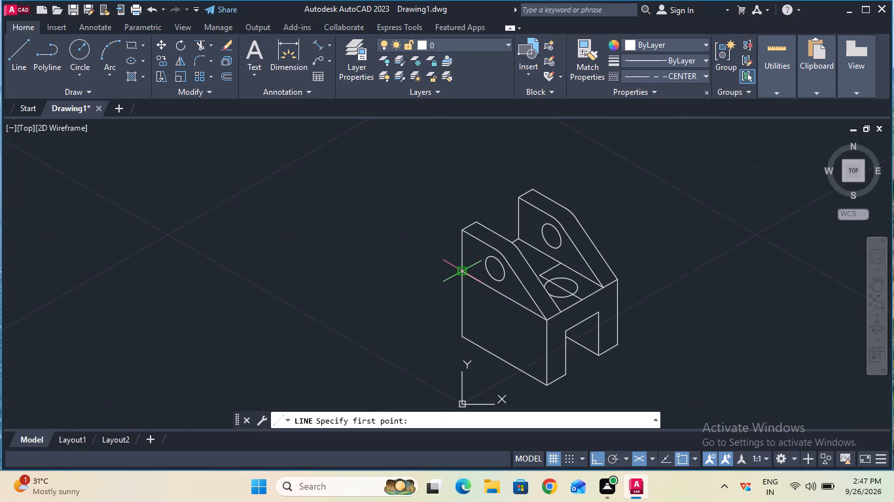
click(461, 275)
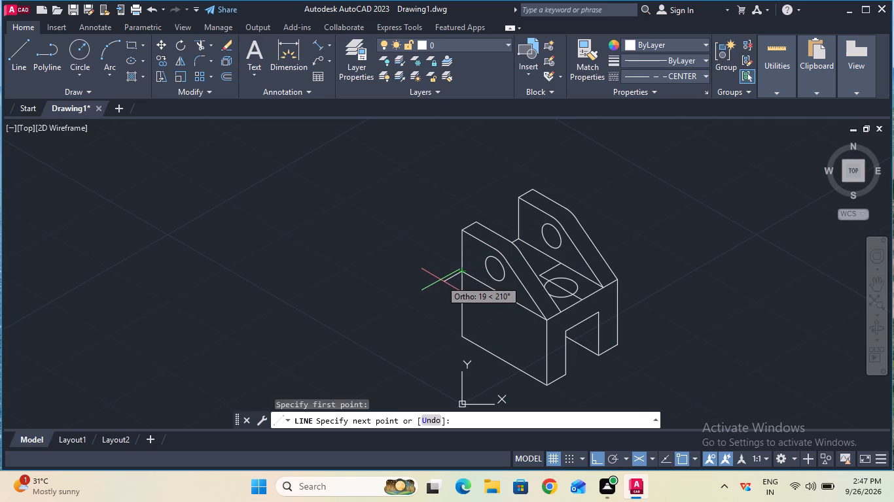
ctrl+scroll(440, 280, up, 1)
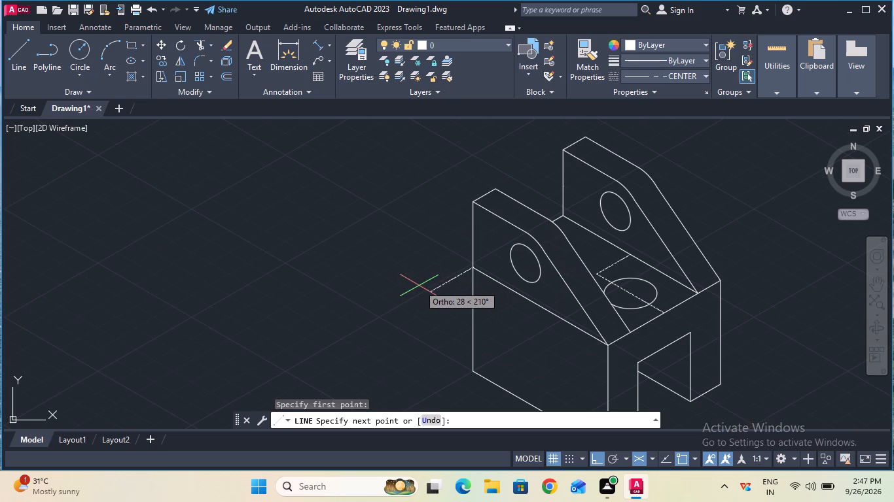
key(1)
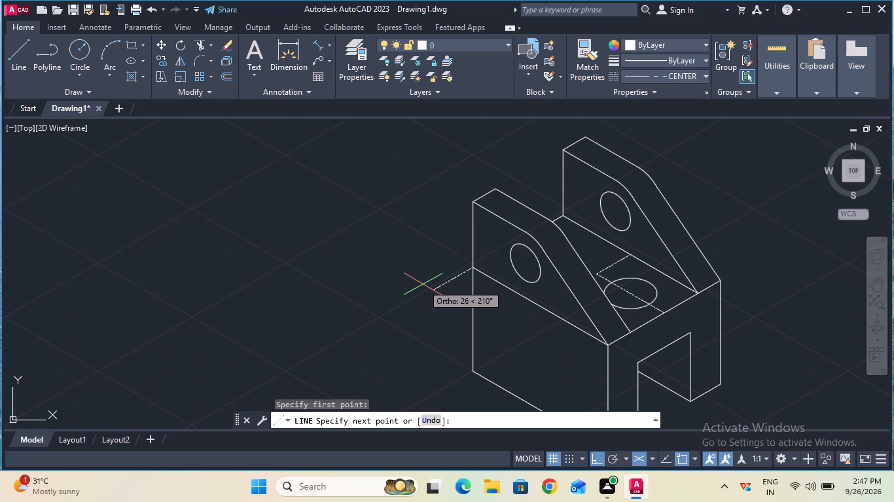
key(5)
key(Return)
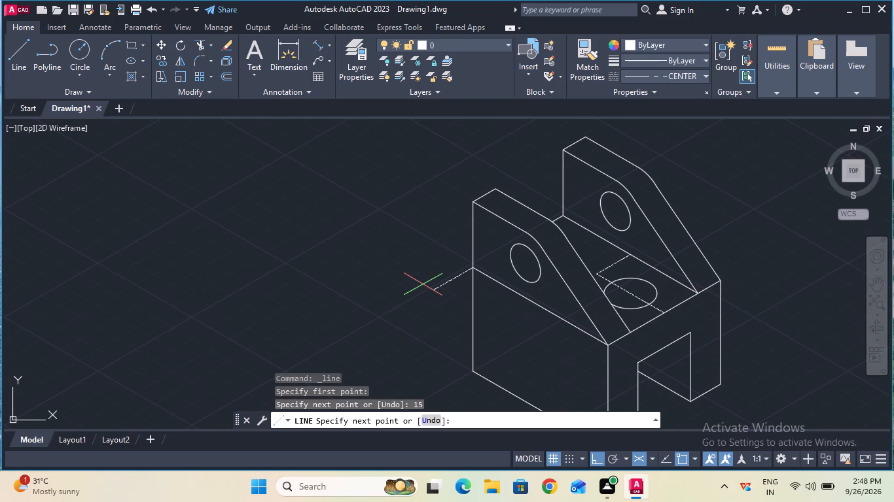
key(Escape)
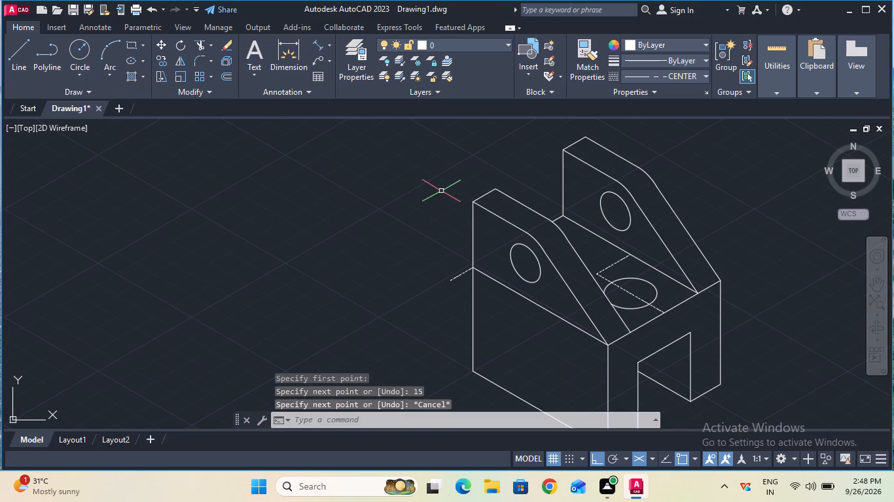
Copy the 15 mm centre line by 15 mm at 330°, so it ends on the block's outer vertical edge.
click(162, 59)
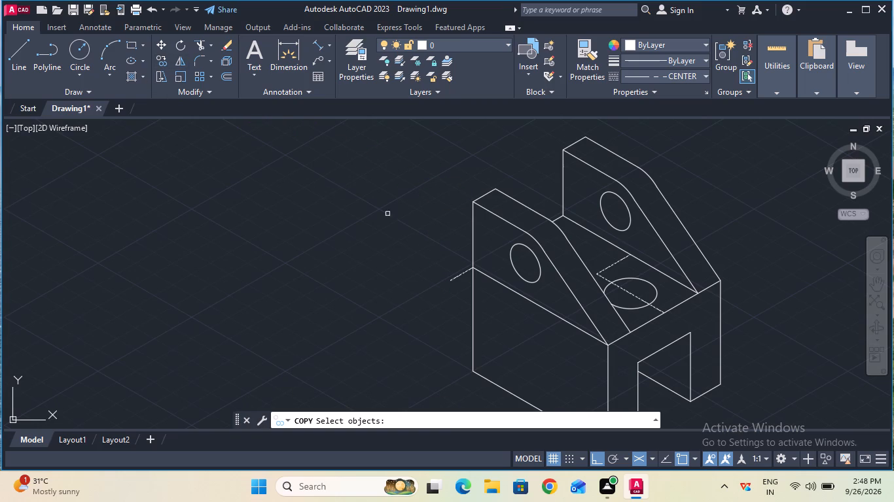
click(458, 273)
key(Return)
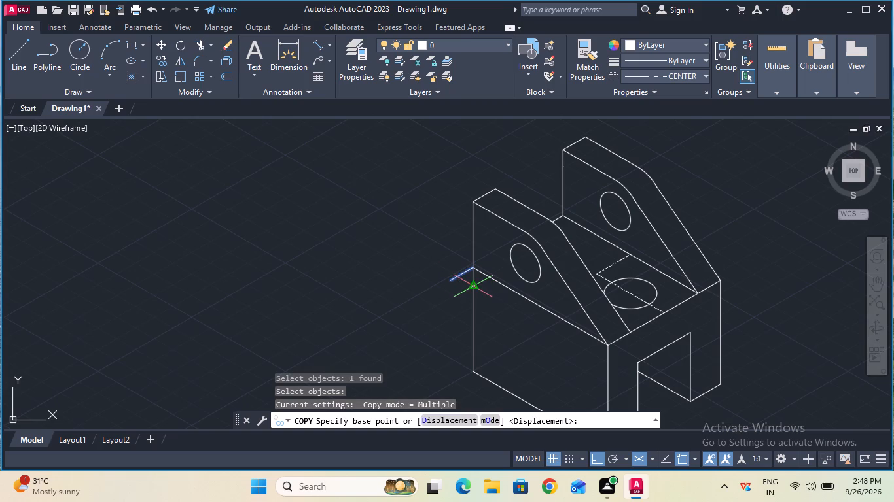
click(462, 273)
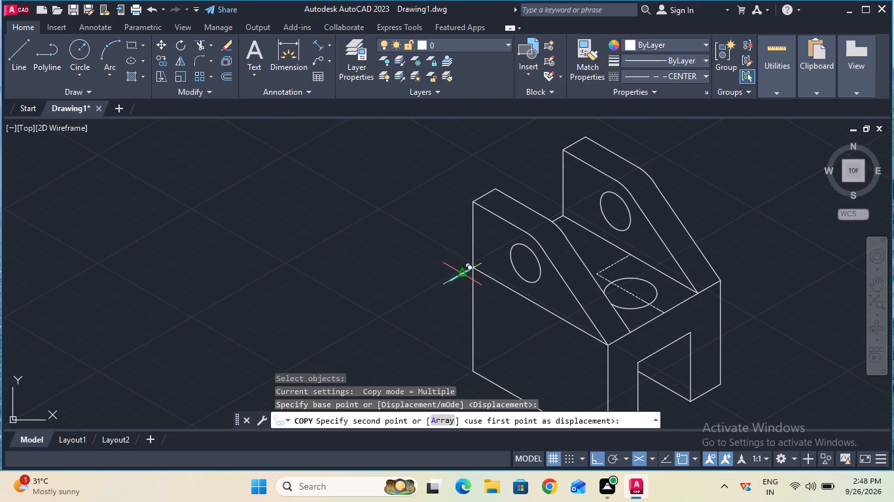
text(15)
key(Return)
key(Escape)
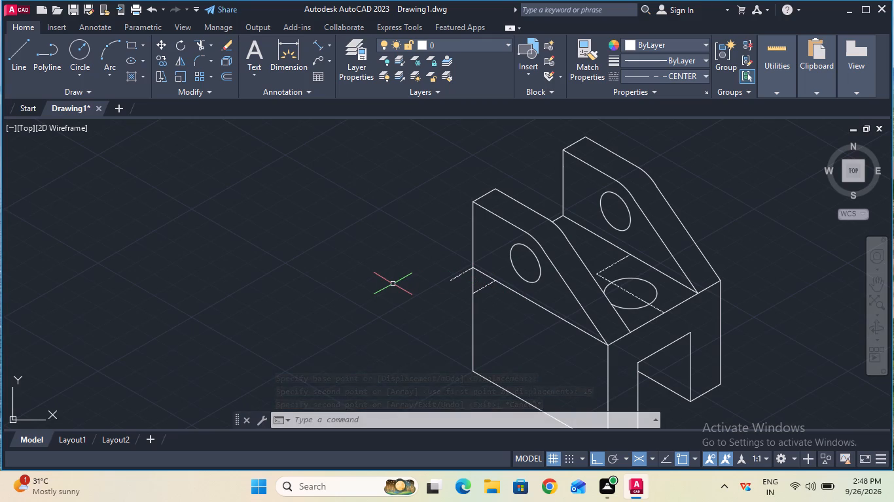
Trim away the original 15 mm centre line that projects outside the block.
click(200, 47)
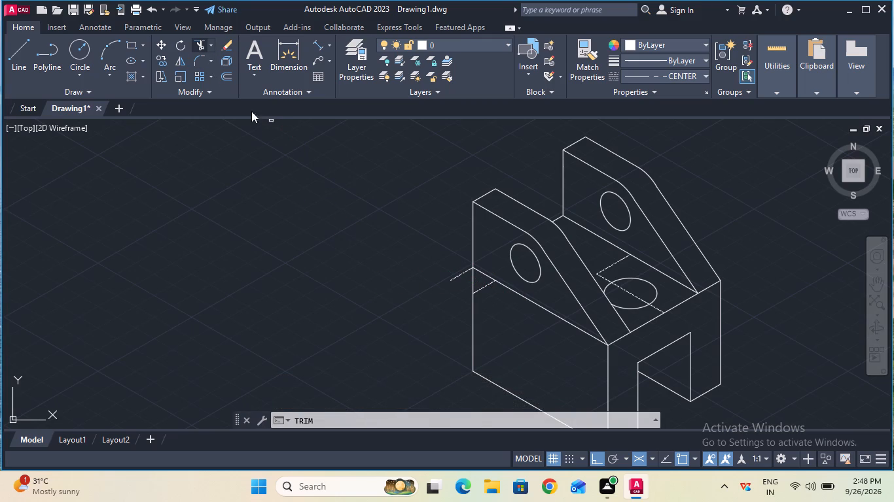
click(456, 276)
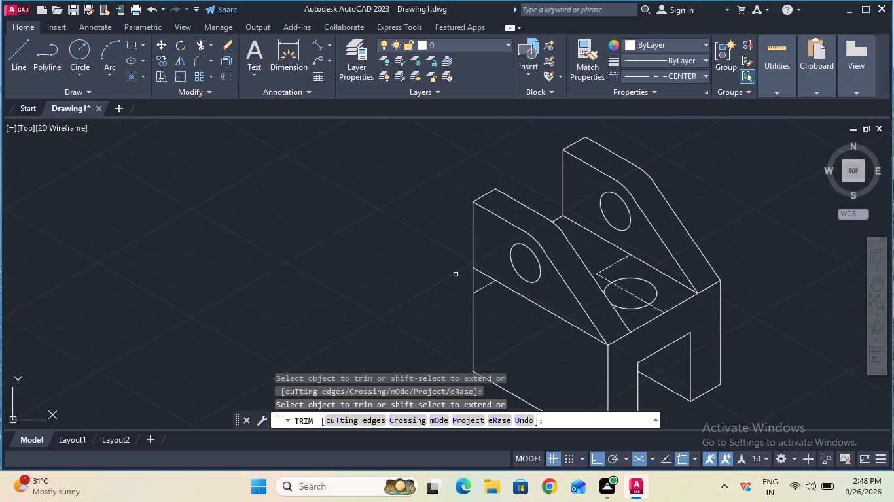
key(Escape)
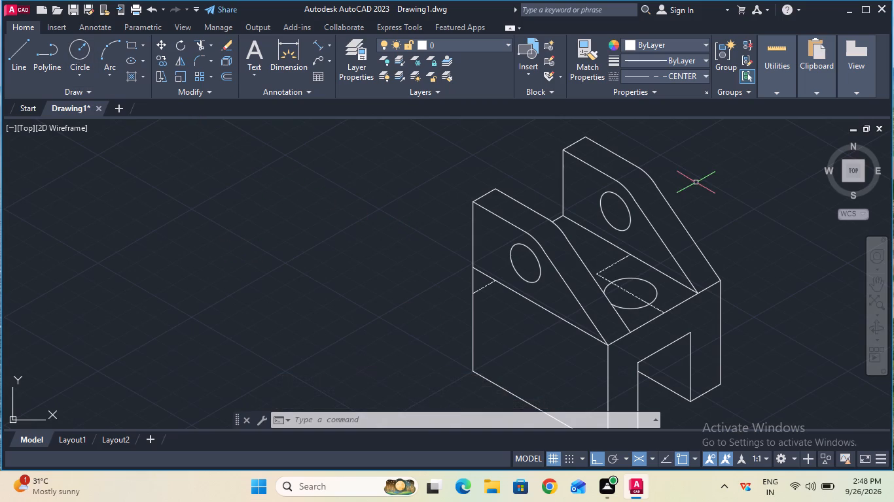
Set the current linetype to ByBlock.
click(699, 75)
click(694, 107)
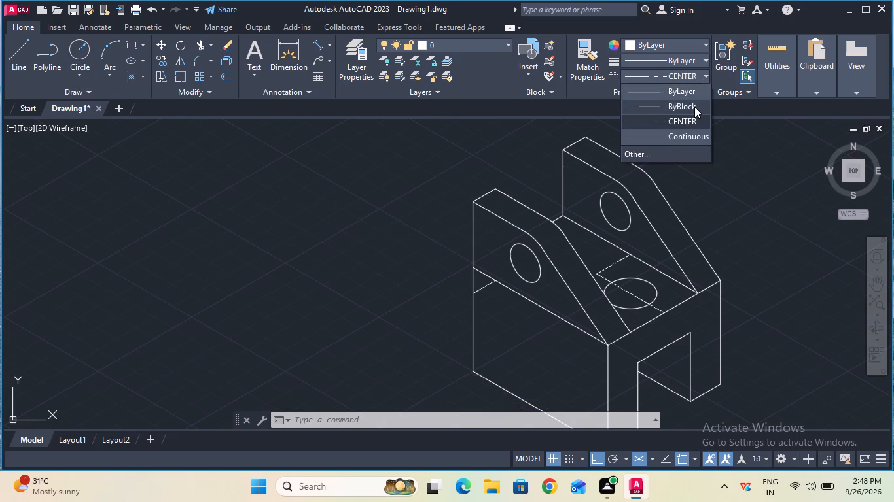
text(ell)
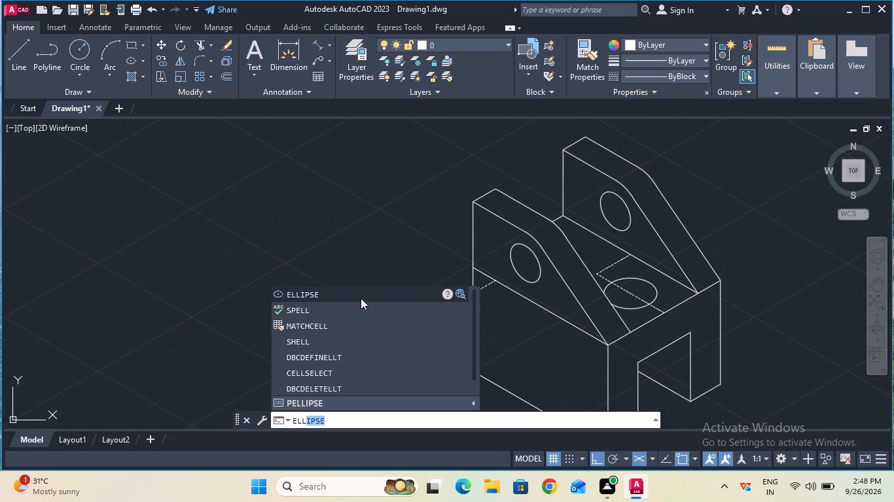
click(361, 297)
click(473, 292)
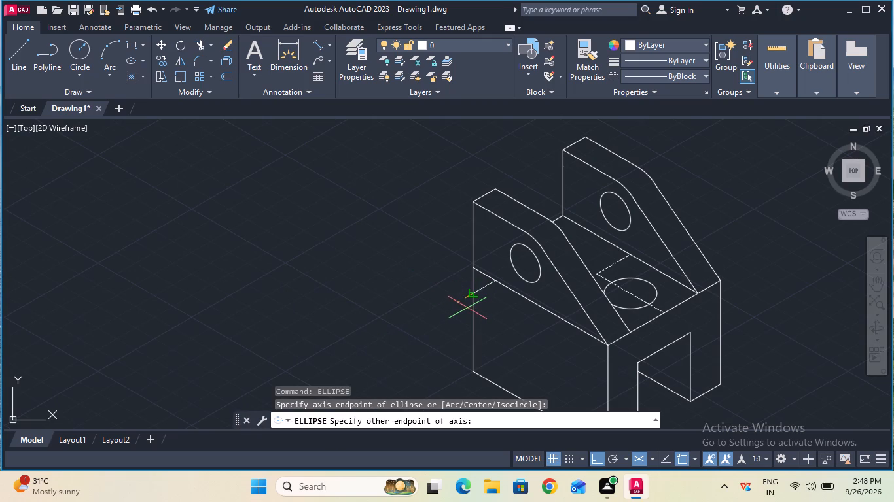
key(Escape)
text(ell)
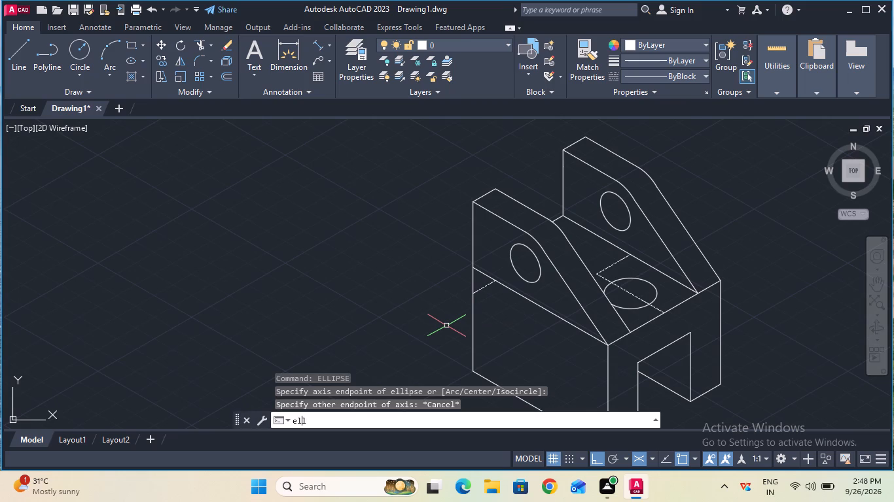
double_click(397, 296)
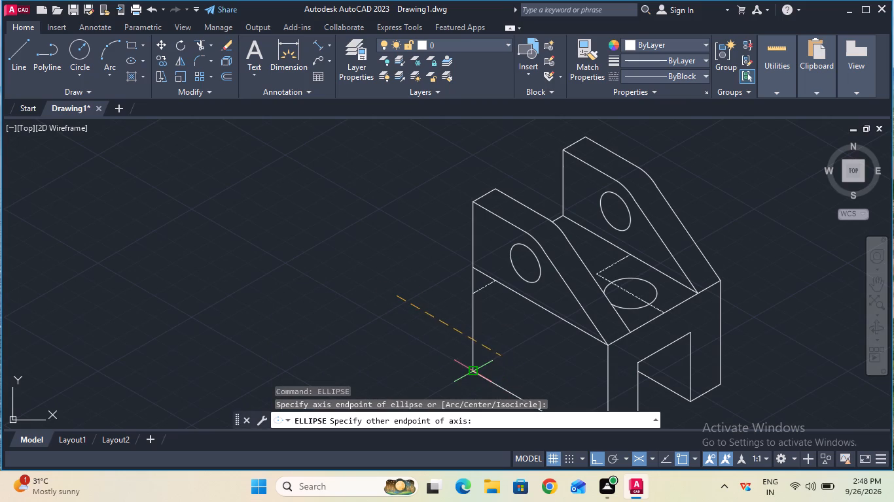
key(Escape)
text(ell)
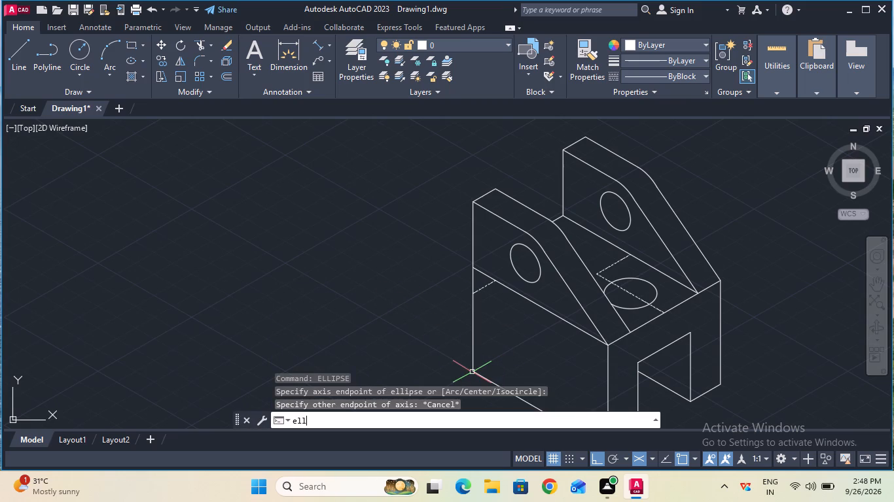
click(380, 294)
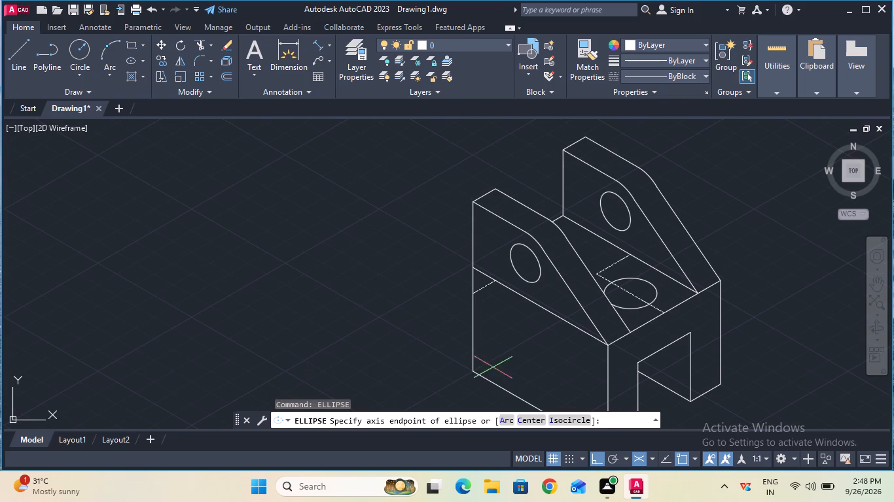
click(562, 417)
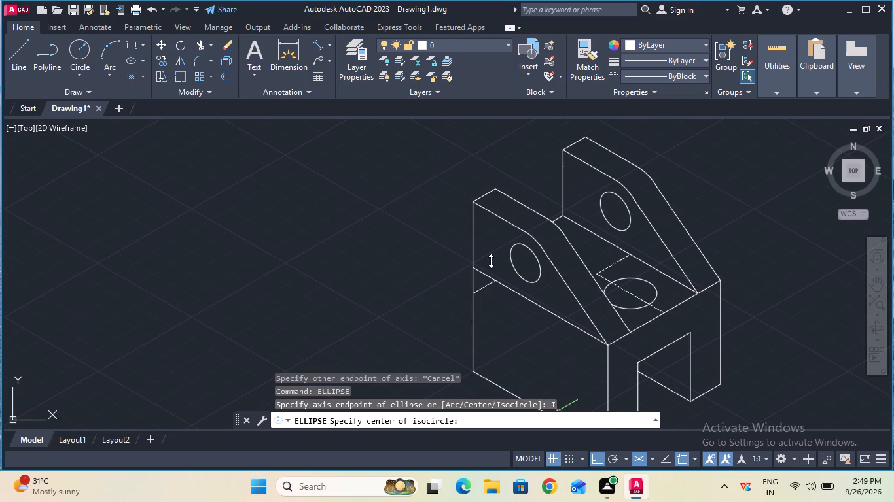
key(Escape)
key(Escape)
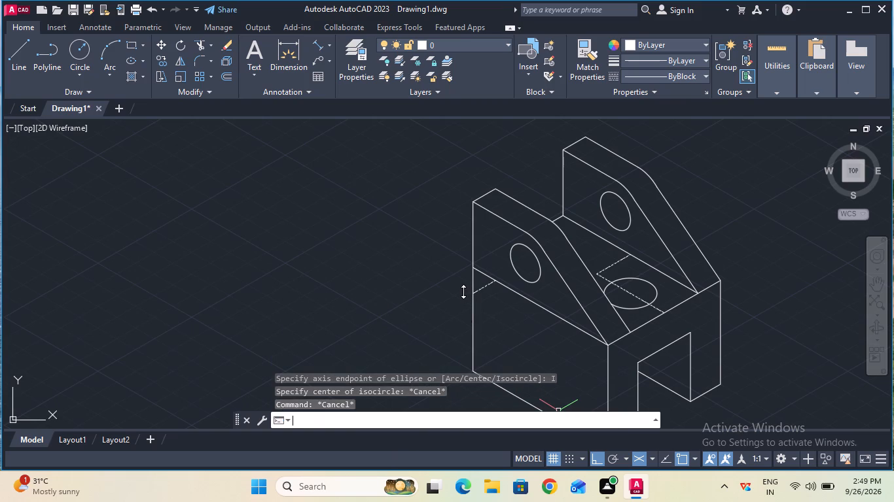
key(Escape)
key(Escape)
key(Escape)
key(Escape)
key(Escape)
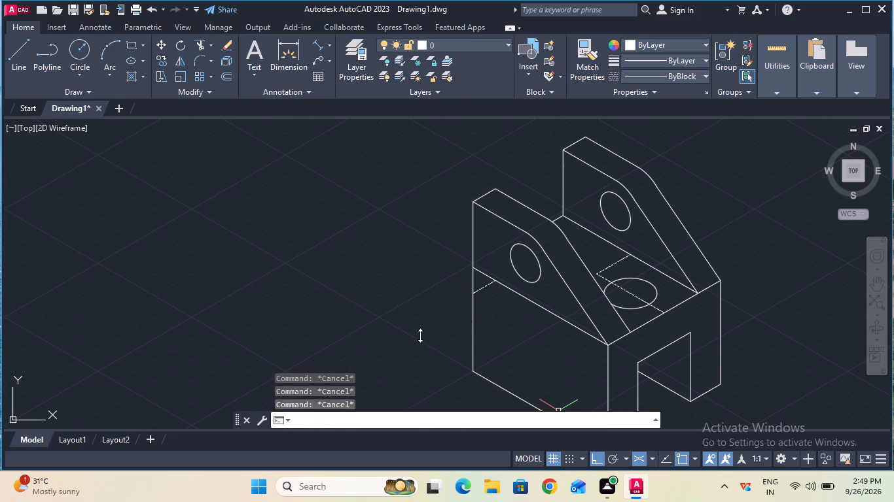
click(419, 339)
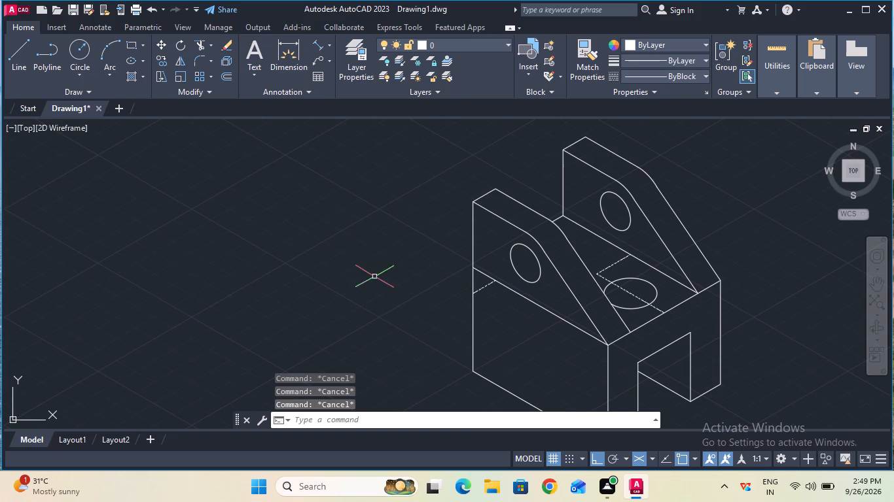
Draw an isocircle of radius 12 mm on the right isoplane, centred where the short centre line meets the block's outer vertical edge.
text(ell)
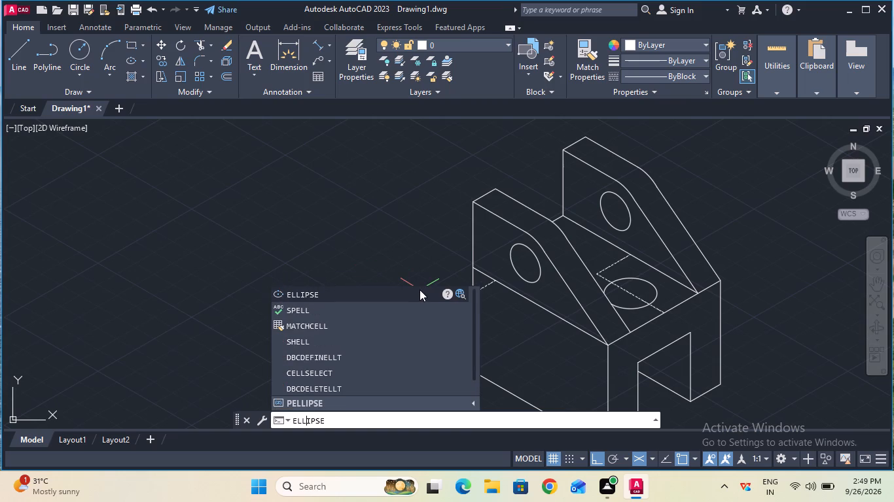
click(397, 295)
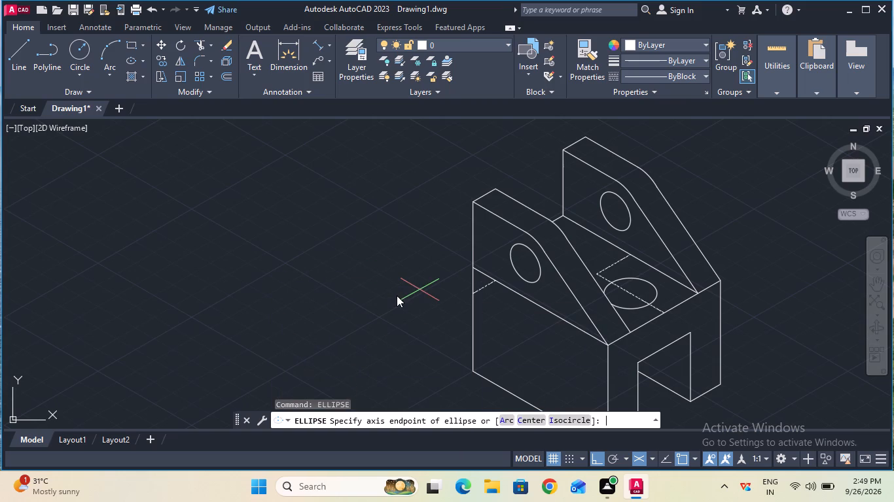
click(556, 419)
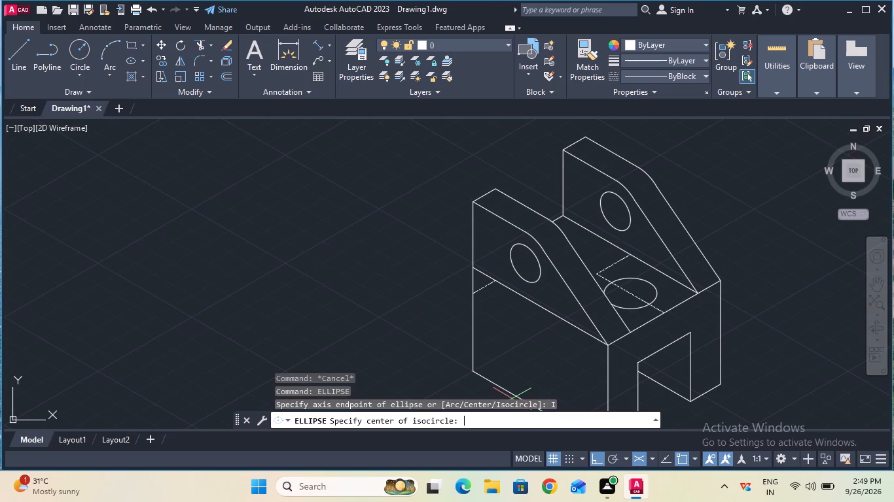
click(471, 295)
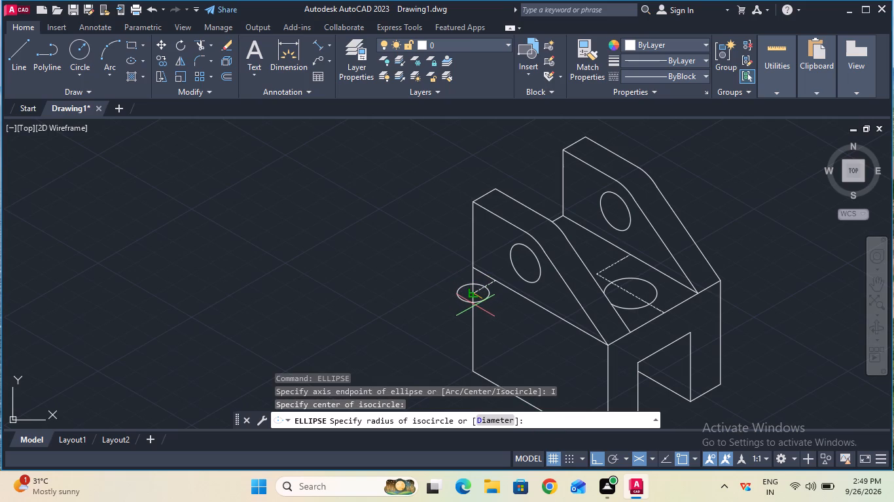
key(F5)
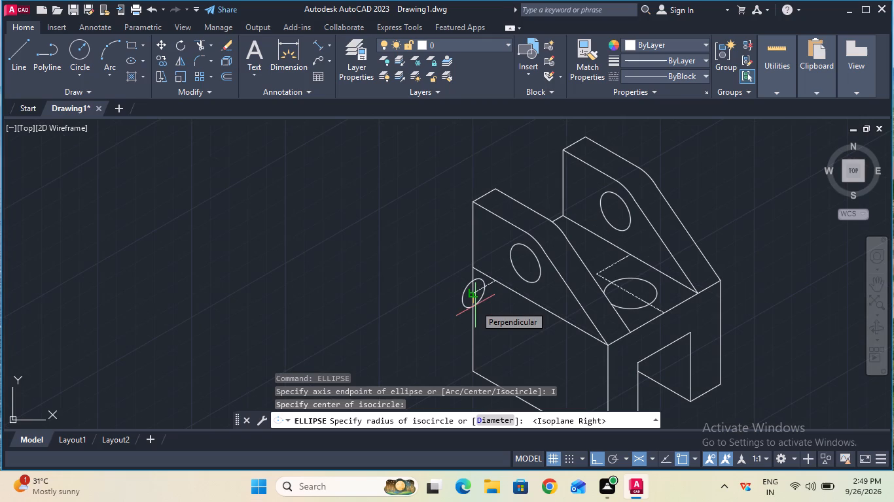
text(12)
key(Return)
key(Escape)
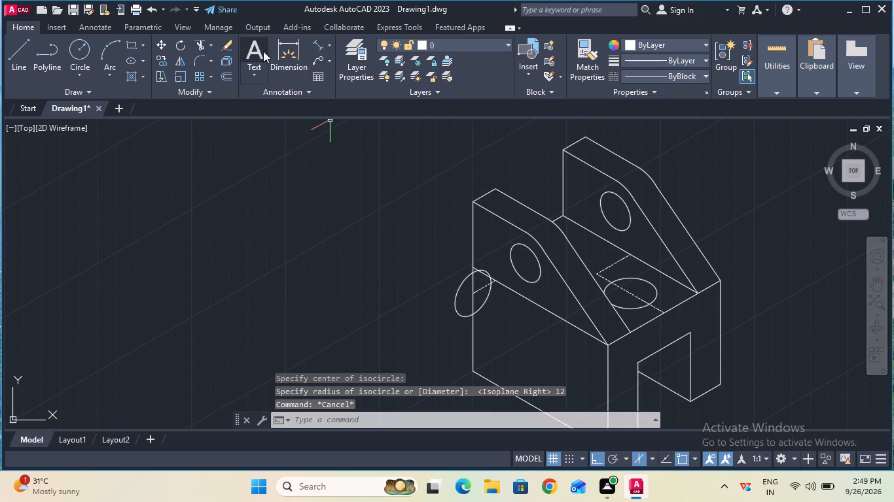
Copy the short centre line straight up along the block's outer vertical edge, from the isocircle's centre to where the isocircle crosses that edge.
click(166, 60)
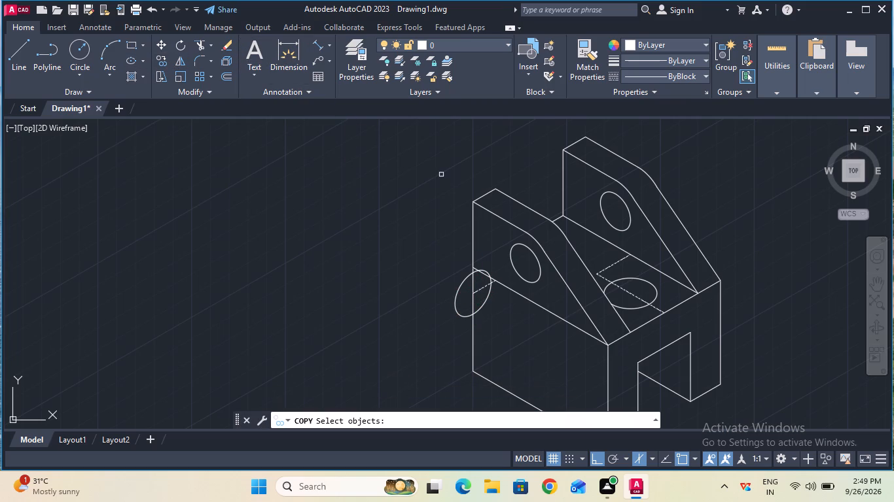
click(484, 288)
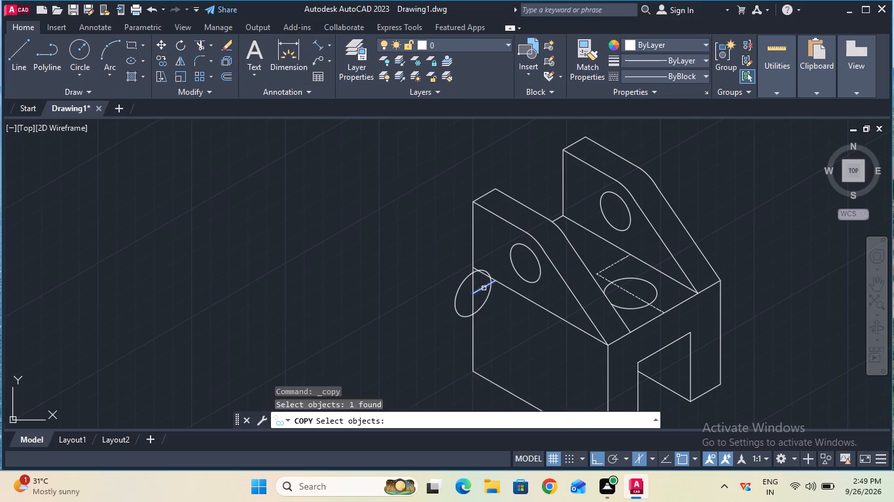
key(Return)
click(475, 295)
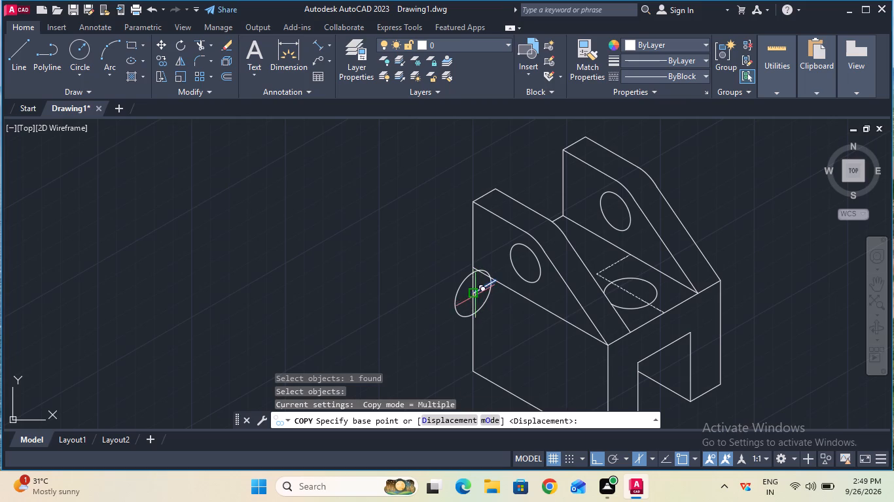
click(474, 274)
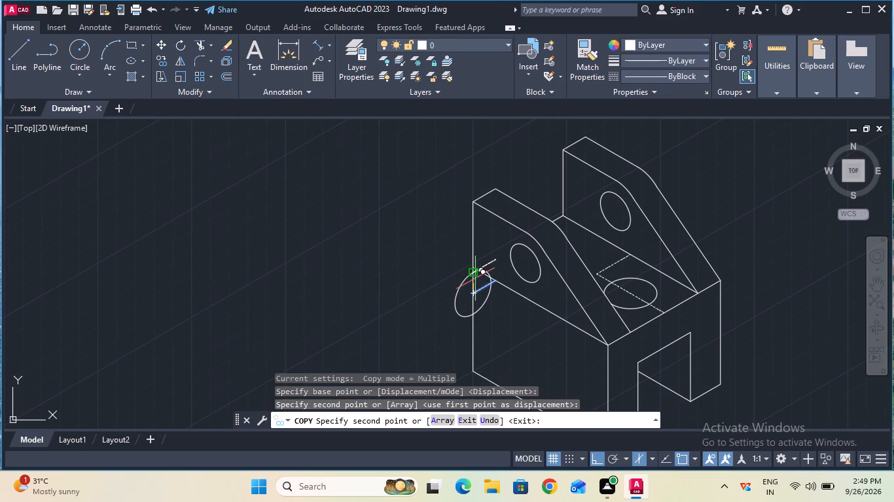
key(Escape)
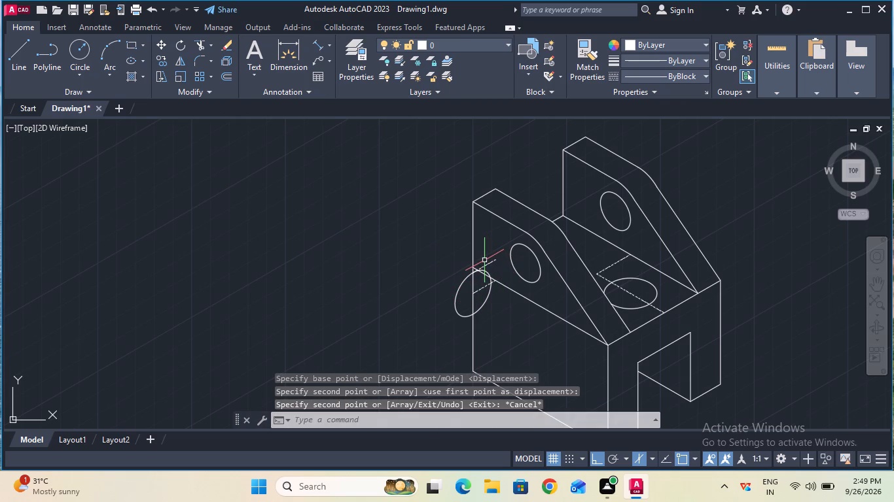
Give the copied upper line a solid linetype in place of the centre linetype.
ctrl+scroll(484, 260, up, 2)
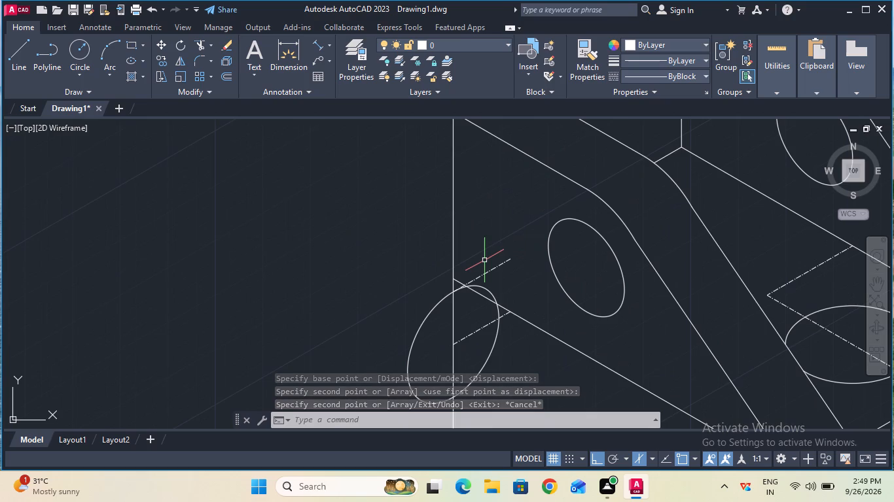
click(486, 270)
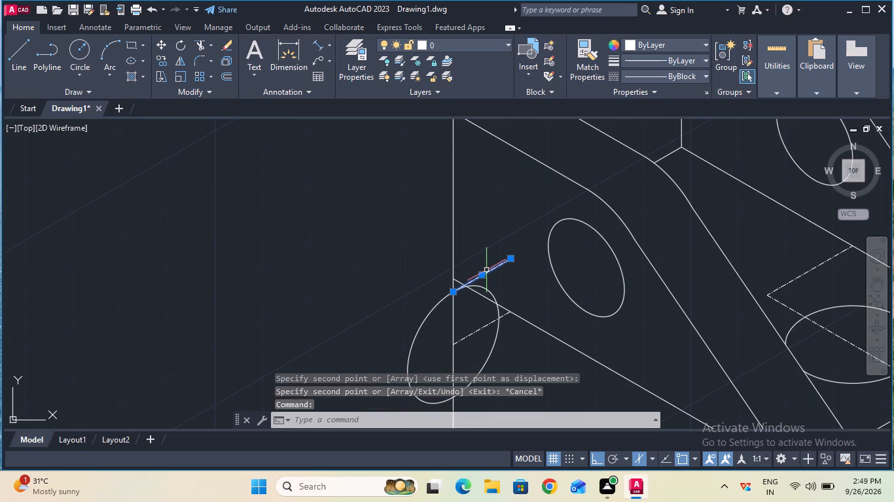
click(671, 70)
click(670, 102)
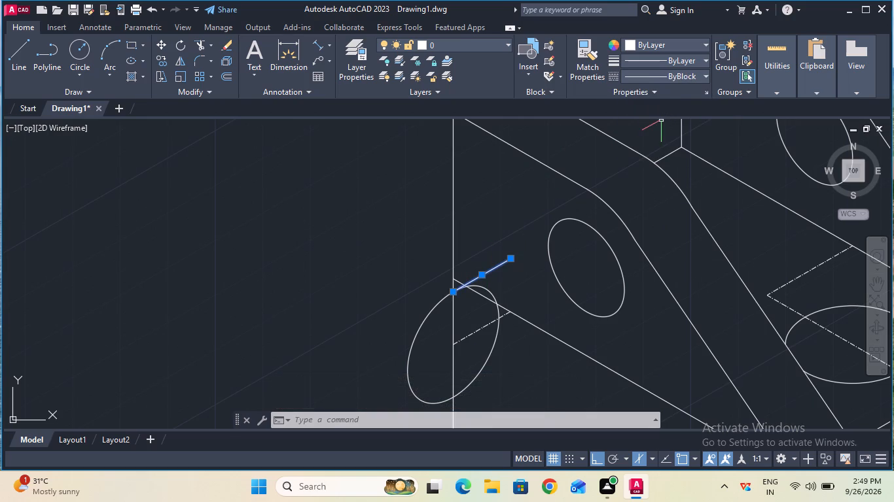
key(Escape)
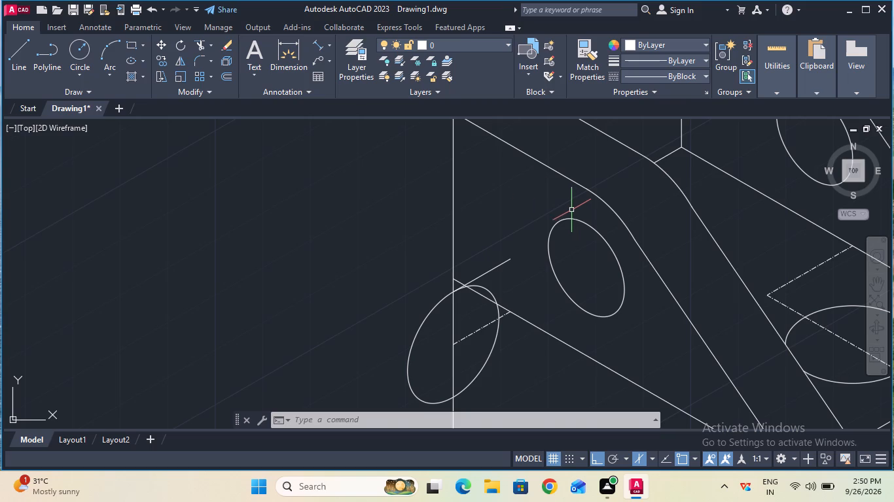
Trim away the part of the block's sloping top edge that lies inside the side isocircle.
click(200, 41)
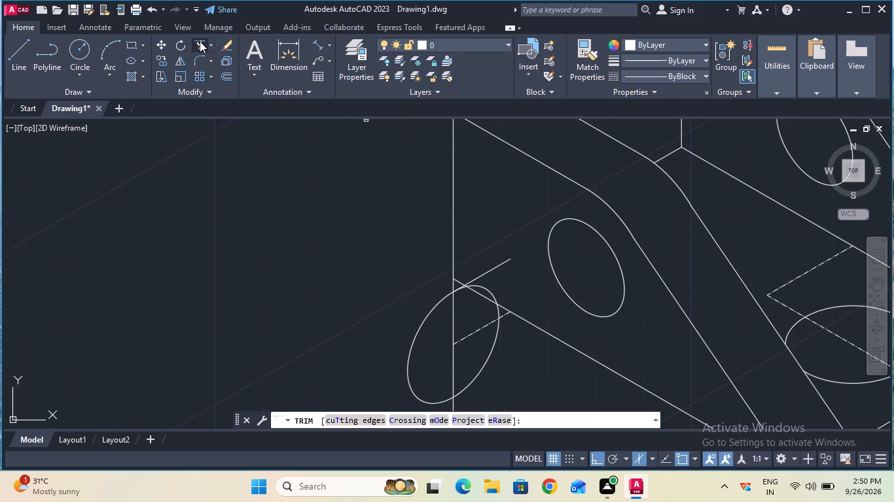
click(484, 297)
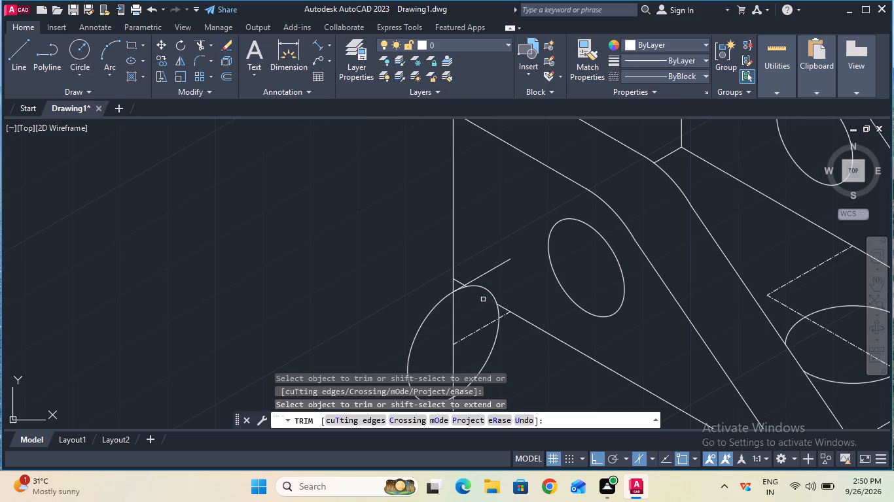
key(Escape)
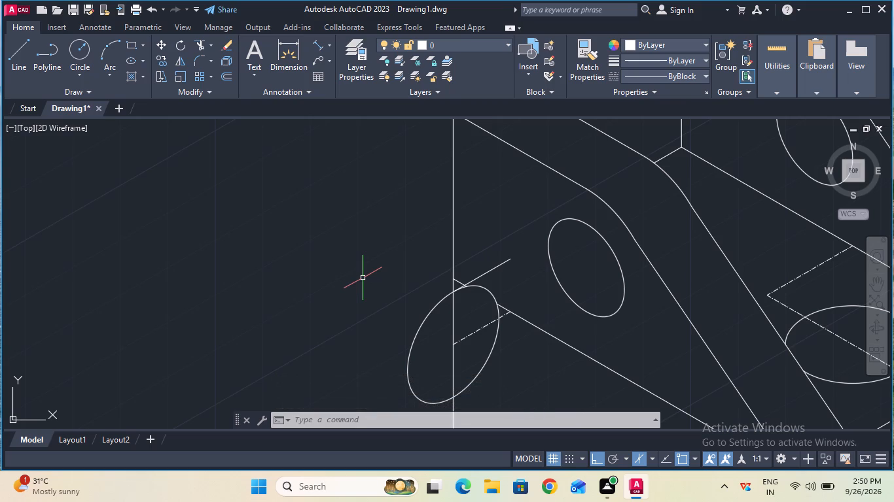
Draw a 72 mm vertical line downward from the free end of the copied upper line.
ctrl+scroll(363, 278, down, 2)
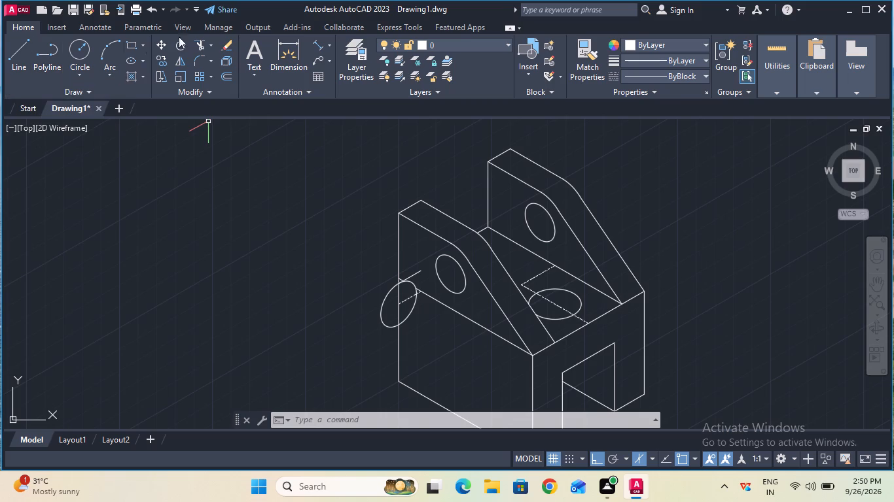
double_click(24, 50)
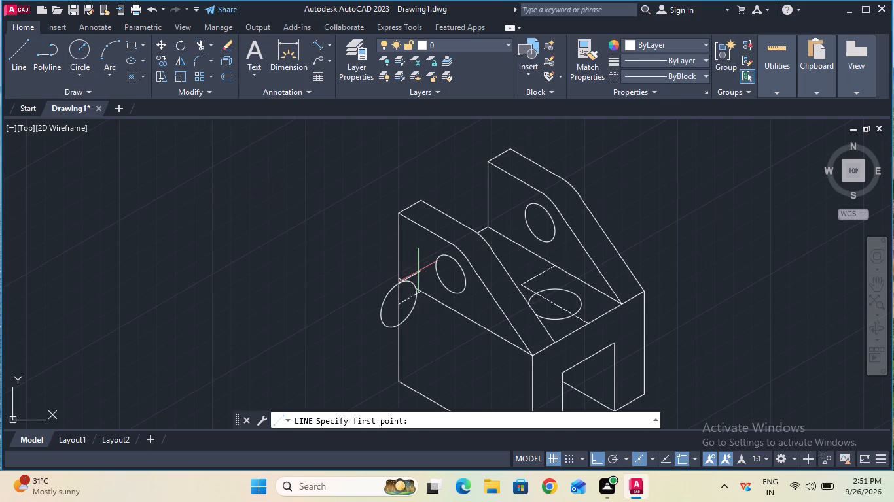
click(422, 275)
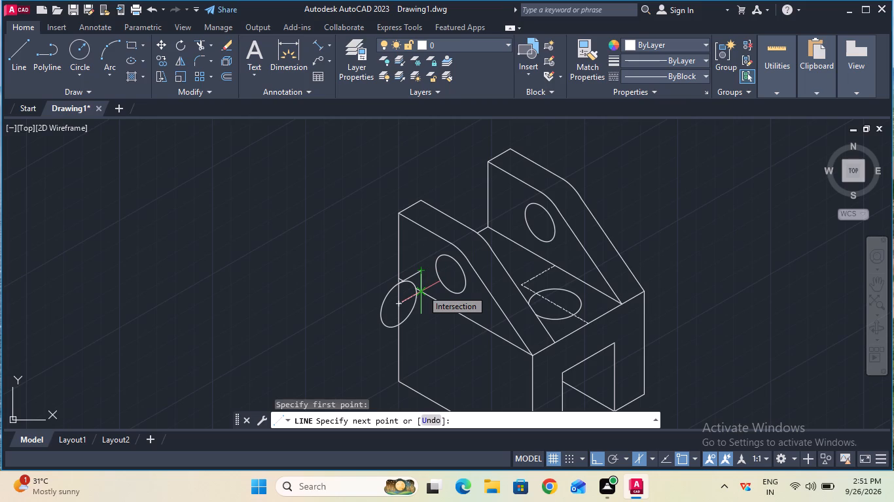
text(72)
key(Return)
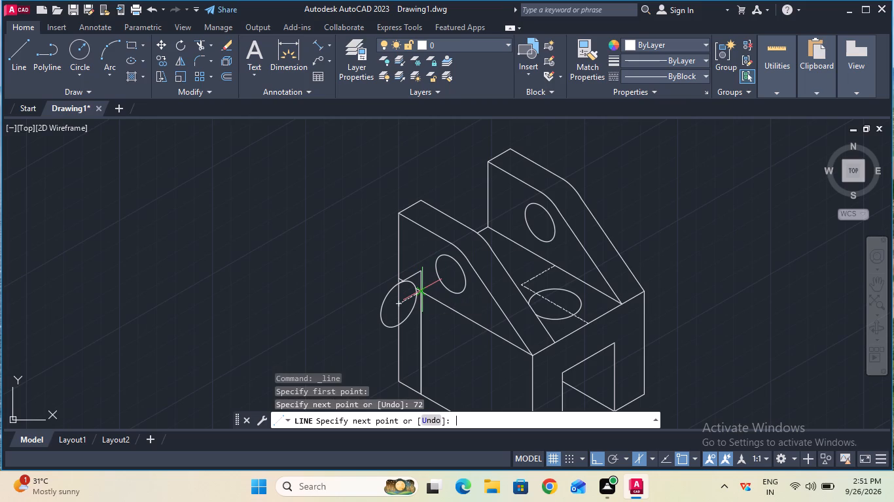
key(Escape)
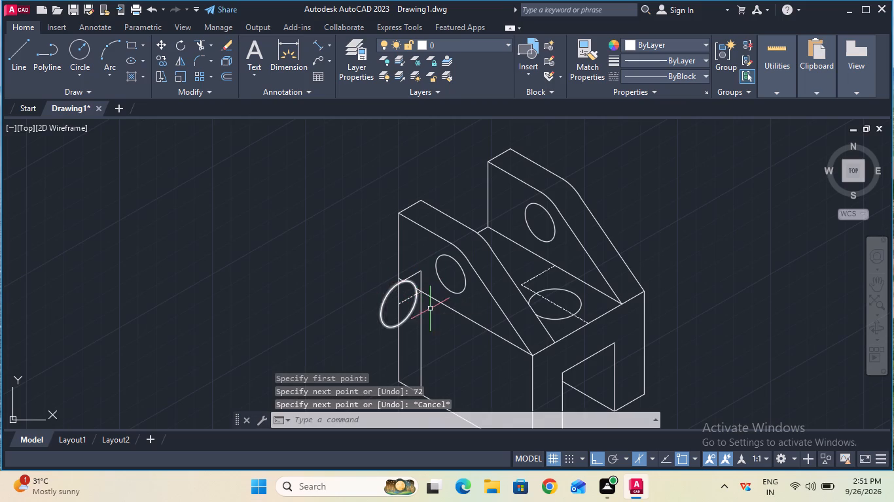
Trim the centre line and the block's top edge between the side isocircle and the new vertical line.
ctrl+scroll(421, 306, up, 2)
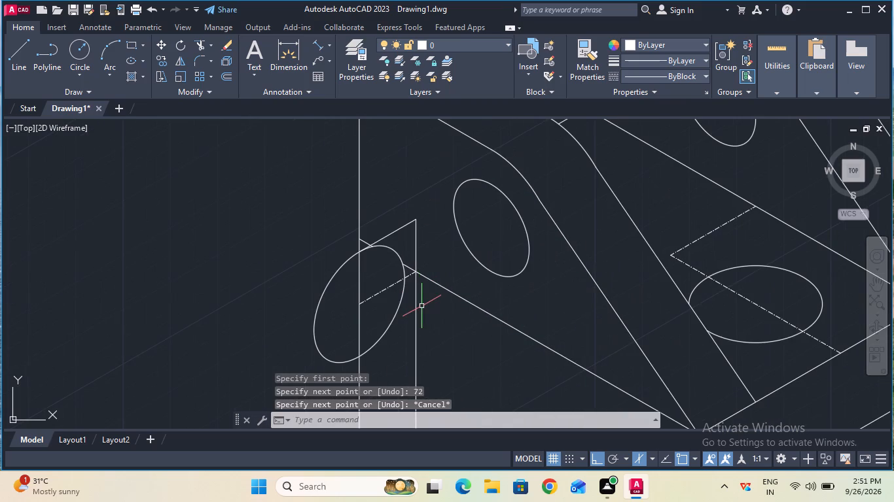
click(199, 44)
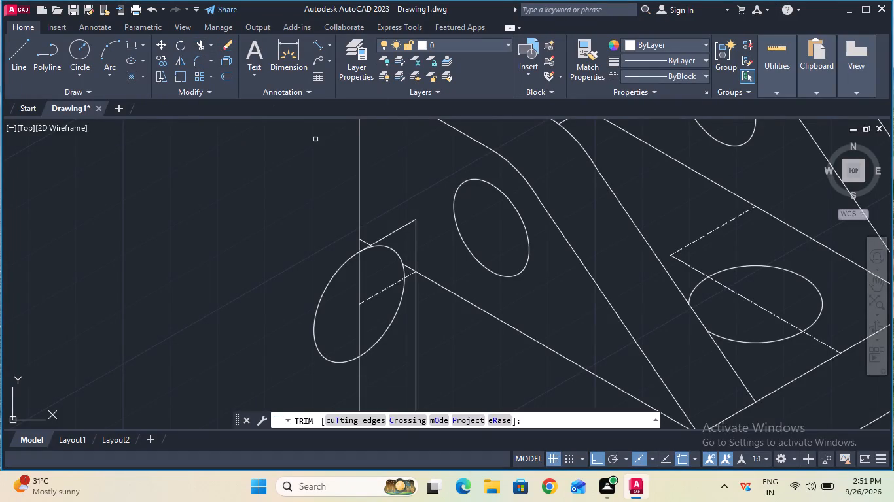
click(408, 276)
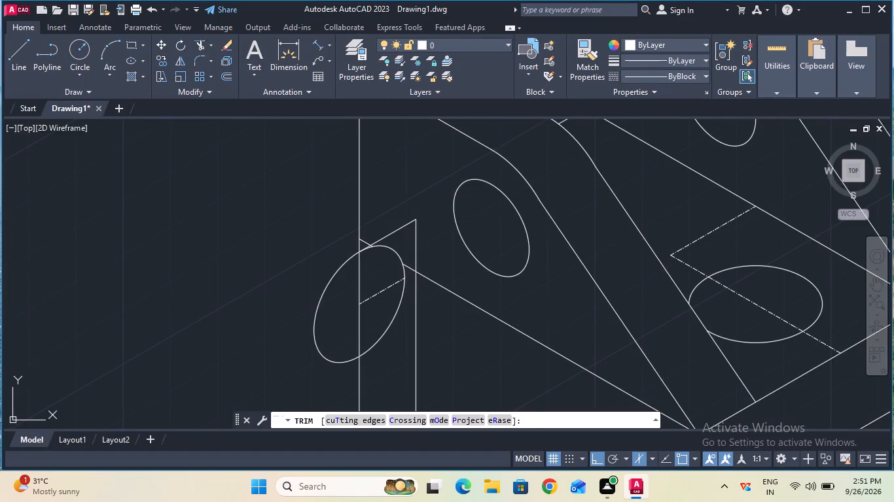
click(408, 269)
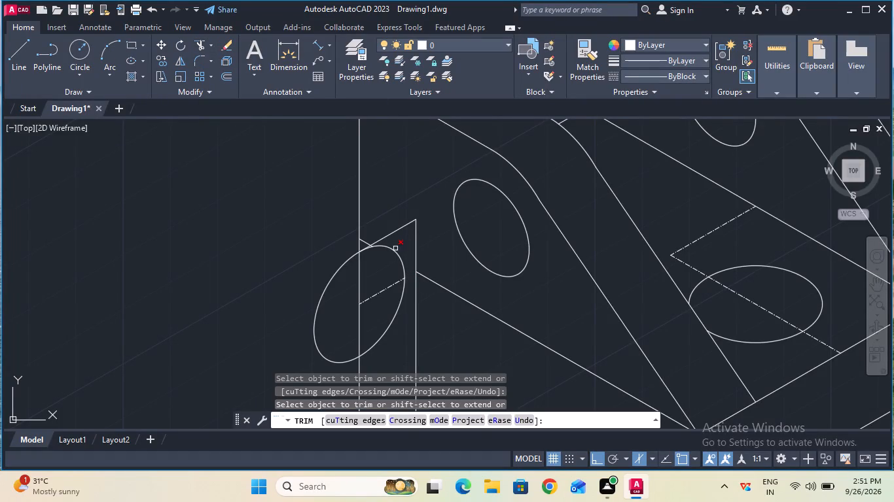
key(Escape)
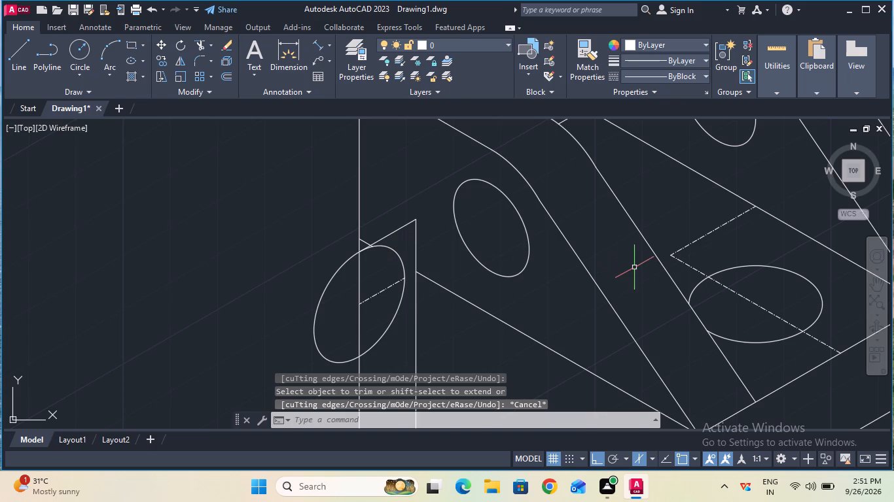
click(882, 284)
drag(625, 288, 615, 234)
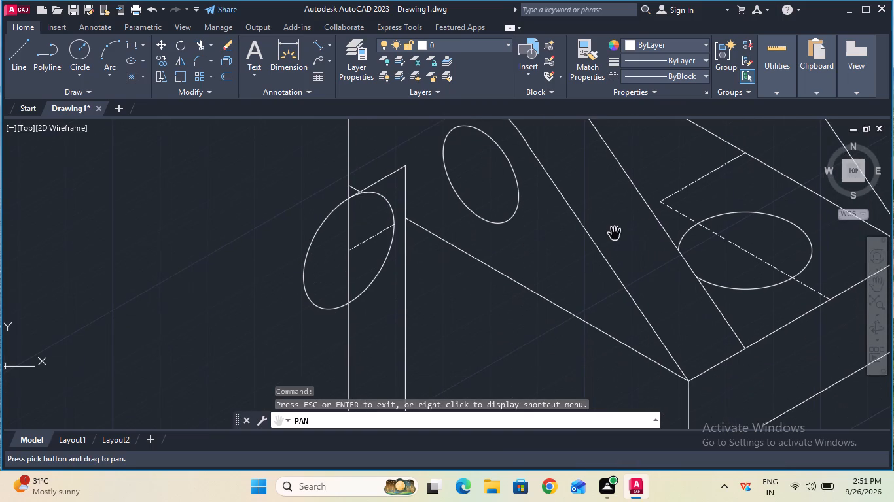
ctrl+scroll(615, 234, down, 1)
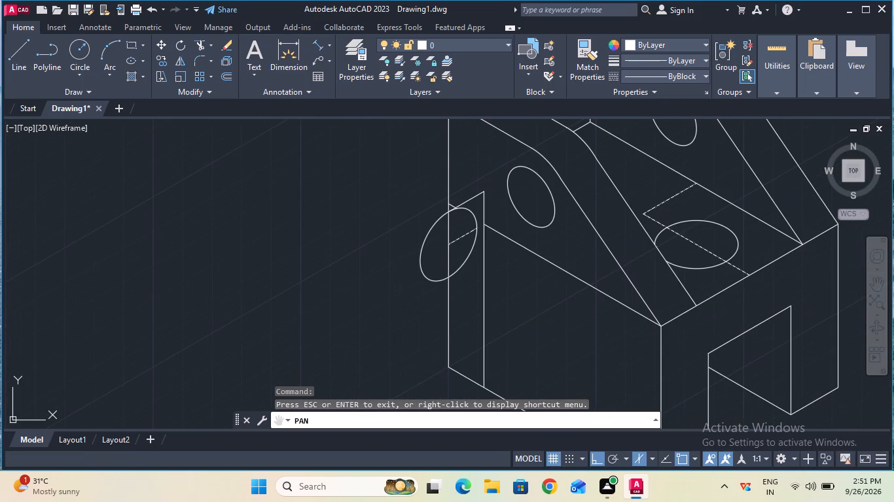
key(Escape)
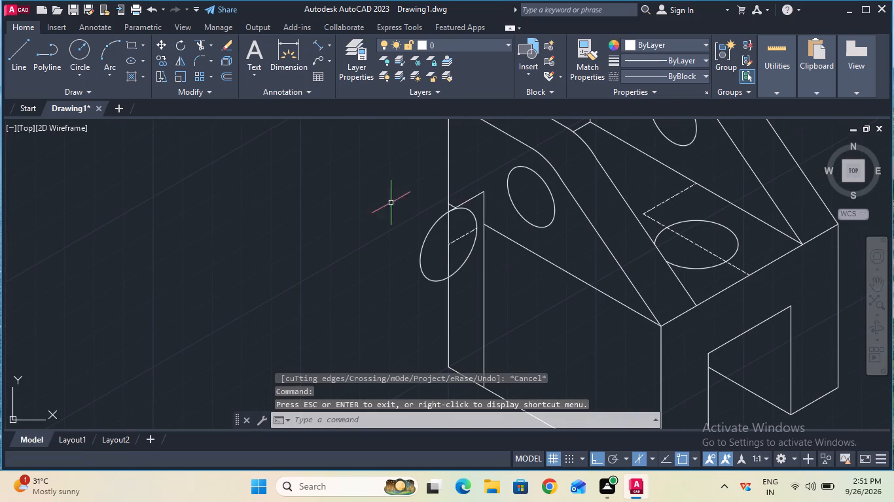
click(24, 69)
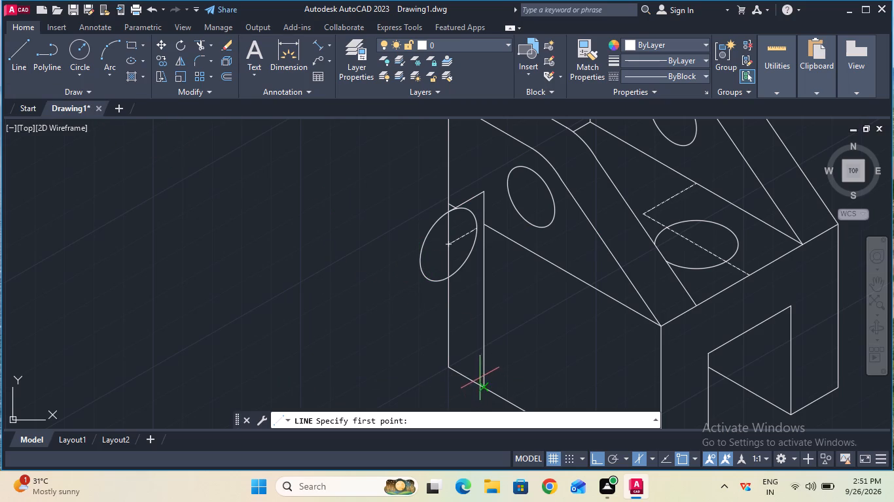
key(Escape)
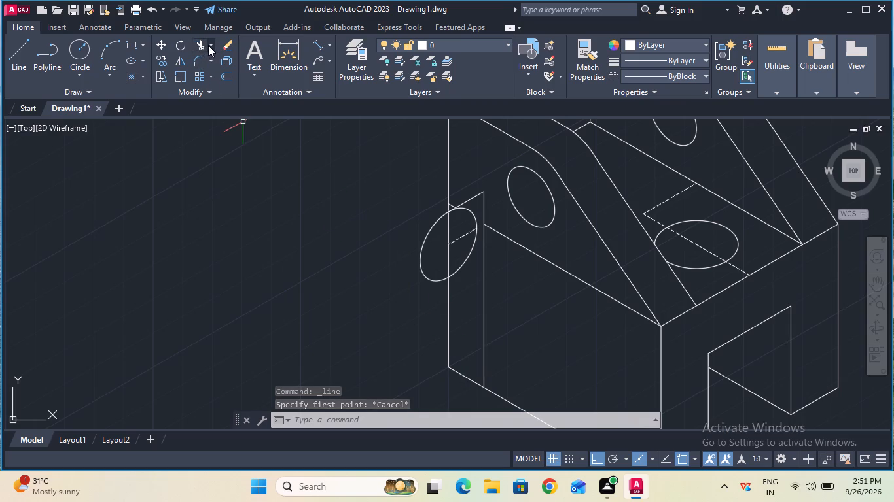
Extend the centre line through the side isocircle's centre to the isocircle's outer side.
click(209, 44)
click(222, 91)
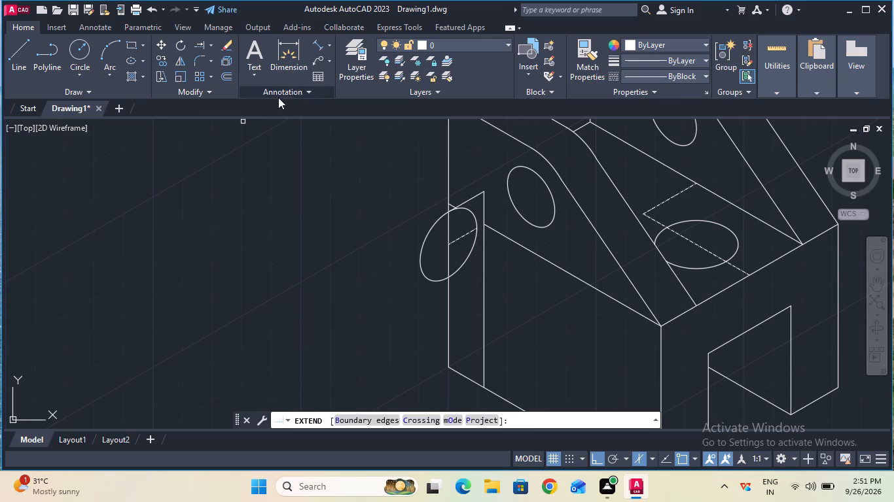
click(458, 240)
key(Escape)
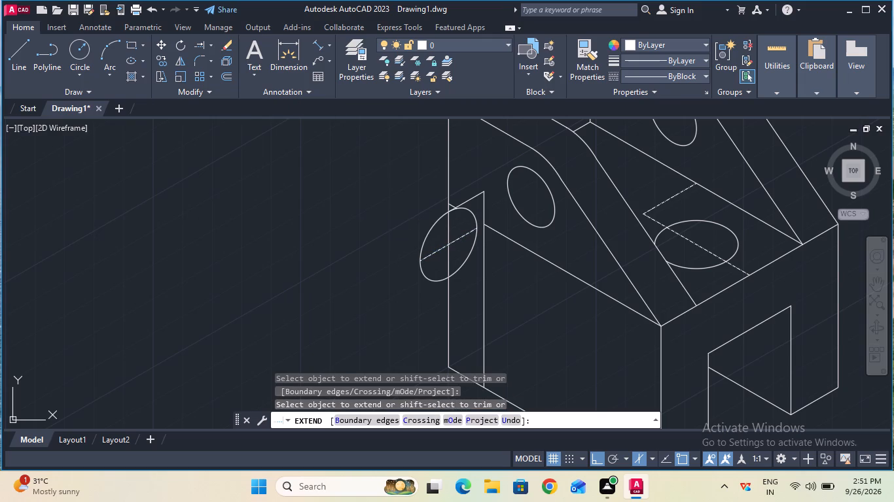
Trim away the leftover stub of the block's top edge between the outer vertical edge and the side isocircle.
click(213, 48)
click(218, 59)
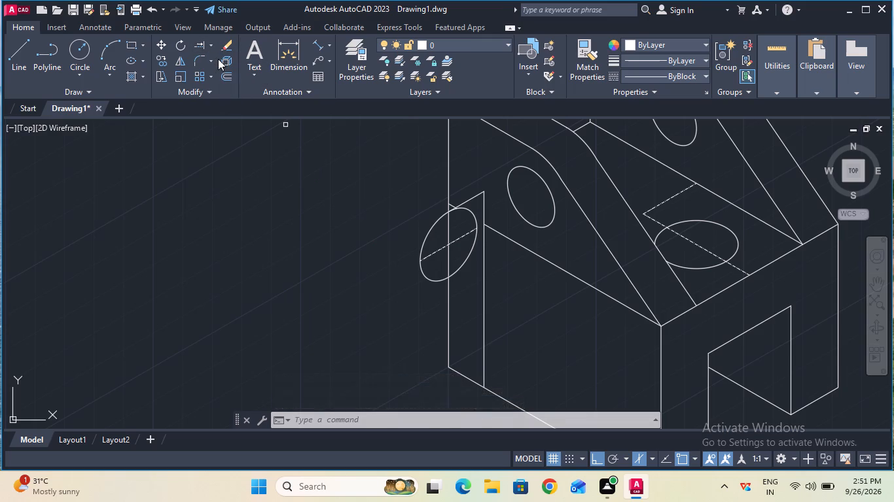
click(452, 205)
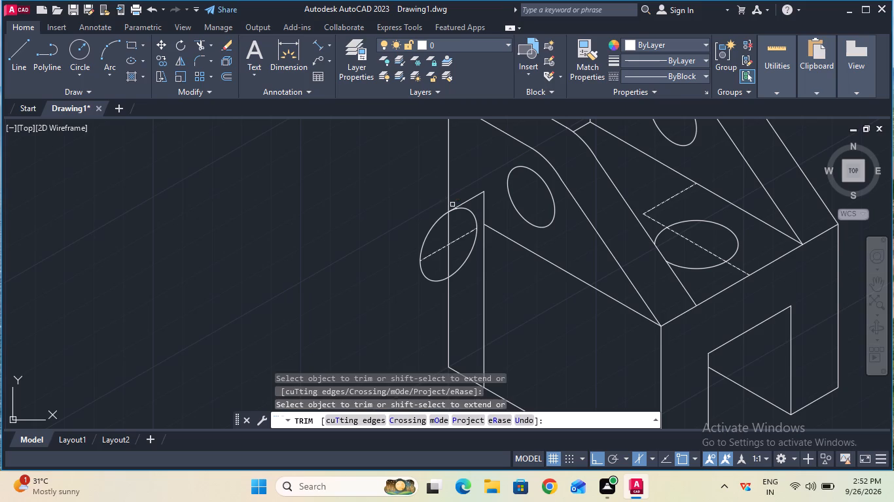
key(Escape)
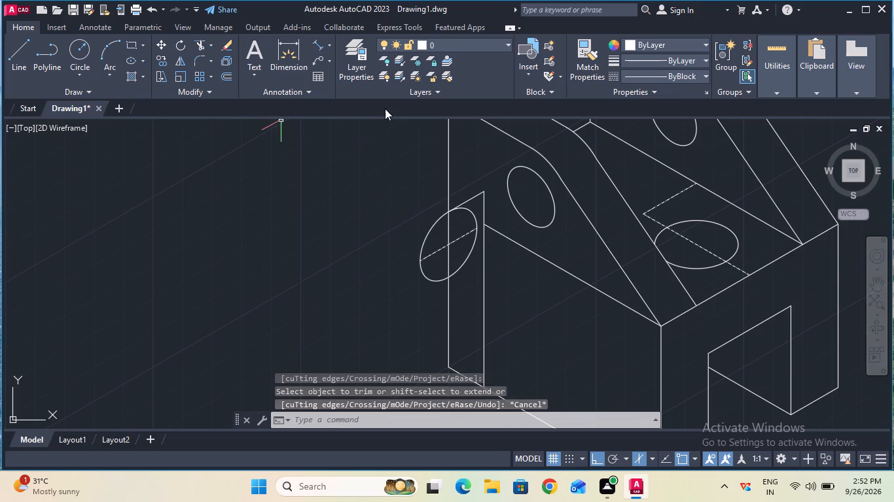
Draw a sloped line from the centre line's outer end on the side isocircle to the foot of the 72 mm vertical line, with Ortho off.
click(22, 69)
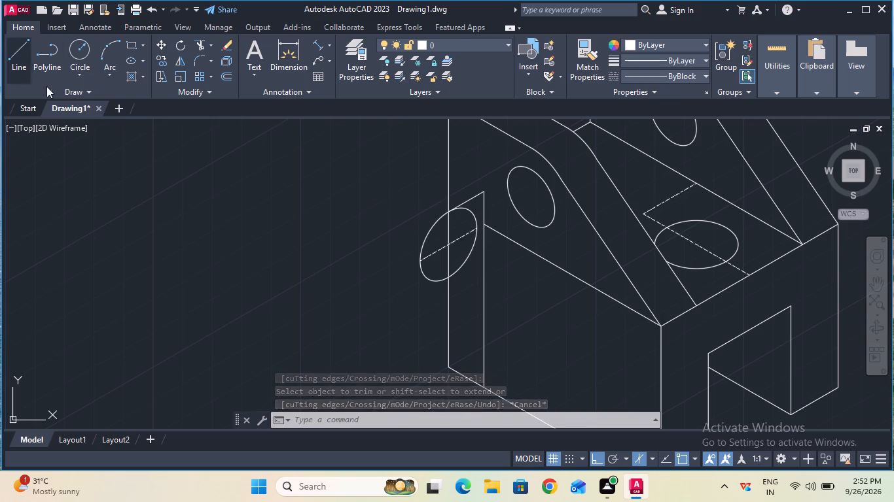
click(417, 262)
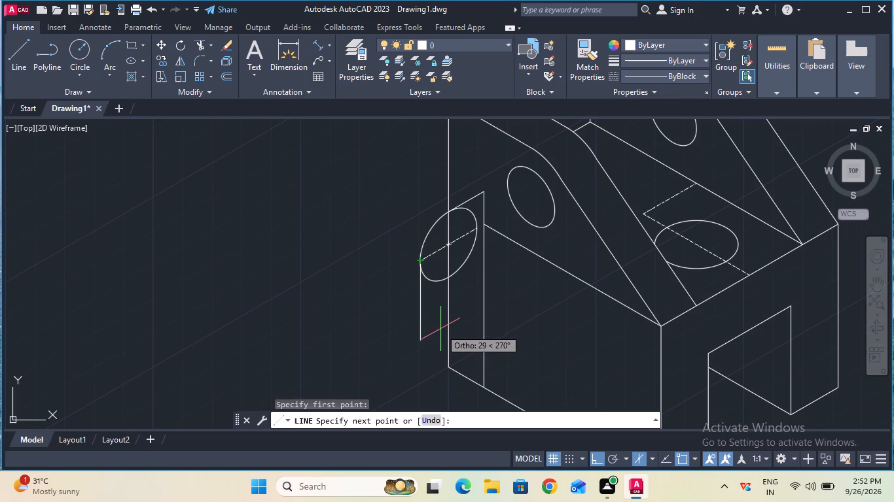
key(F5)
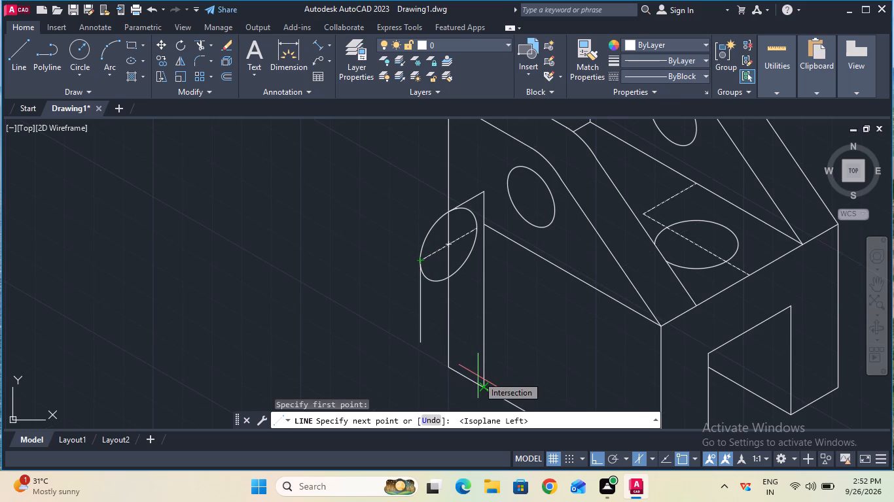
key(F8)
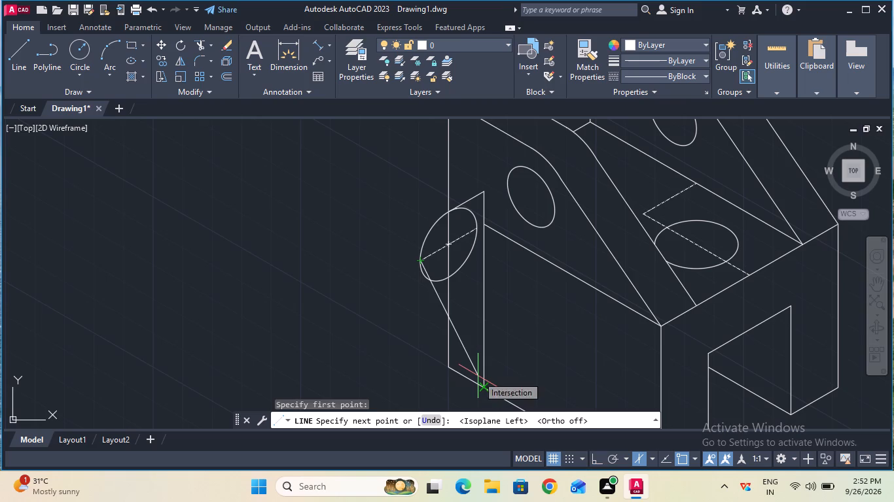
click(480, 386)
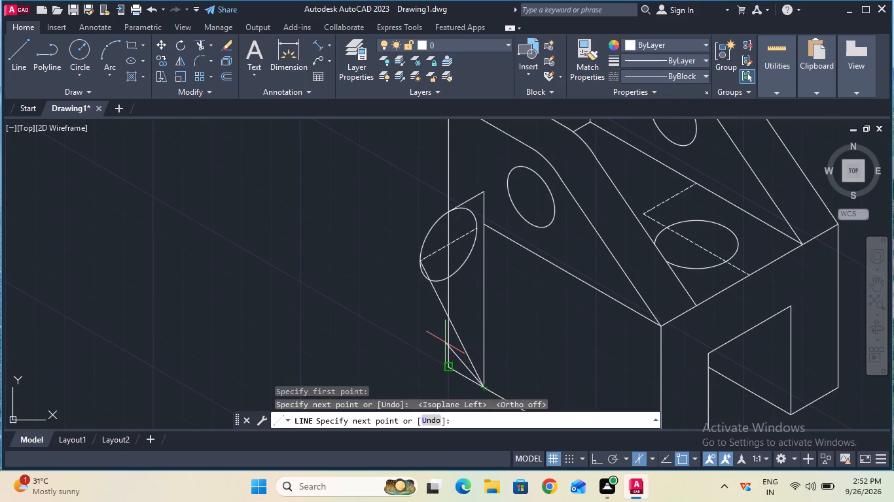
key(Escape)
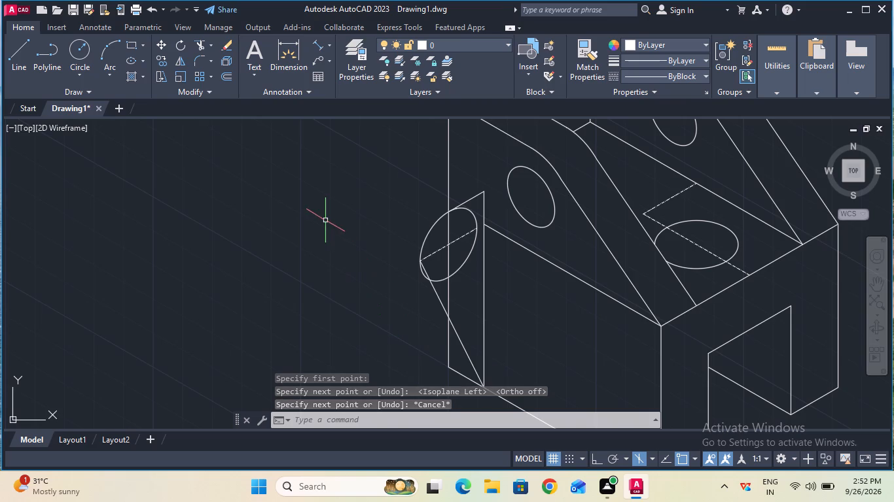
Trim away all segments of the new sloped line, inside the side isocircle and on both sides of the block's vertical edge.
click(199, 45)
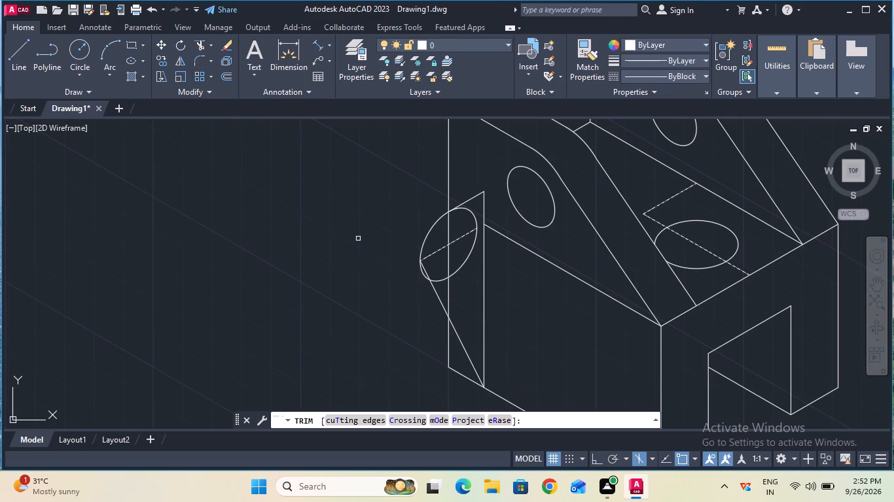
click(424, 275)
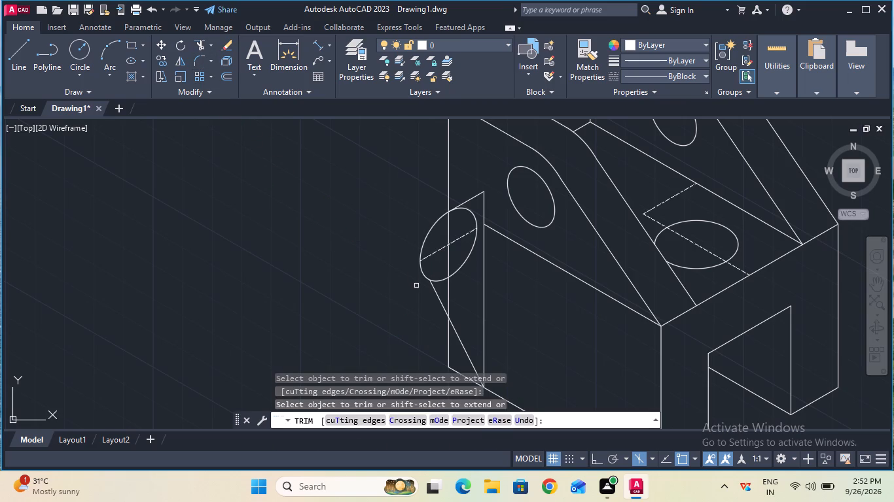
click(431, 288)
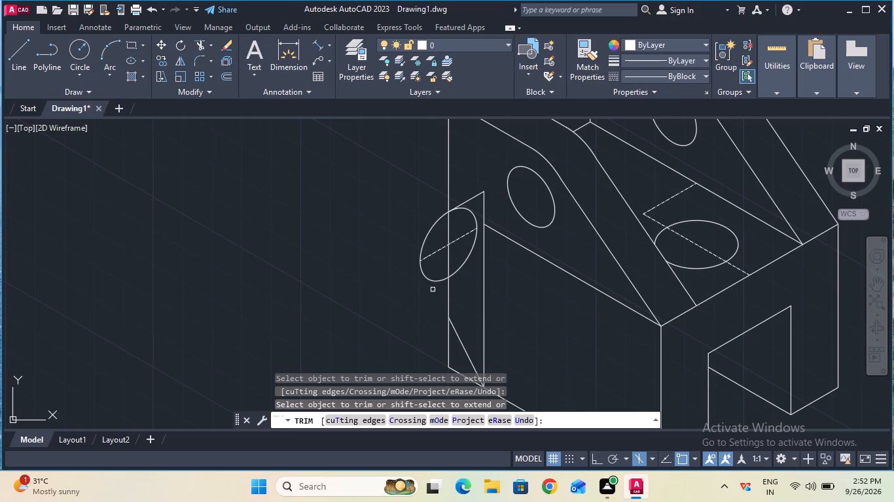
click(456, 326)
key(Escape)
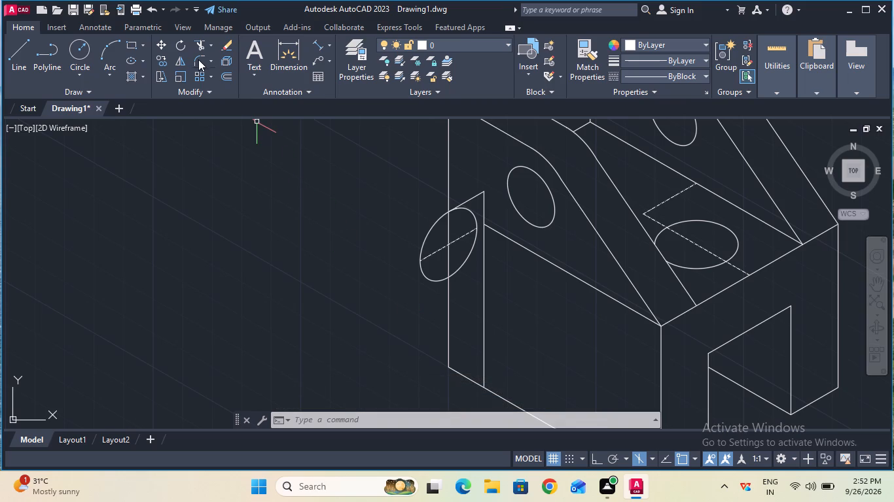
Draw a sloped line from the foot of the 72 mm vertical line to the centre line's outer end on the side isocircle.
click(27, 59)
click(482, 384)
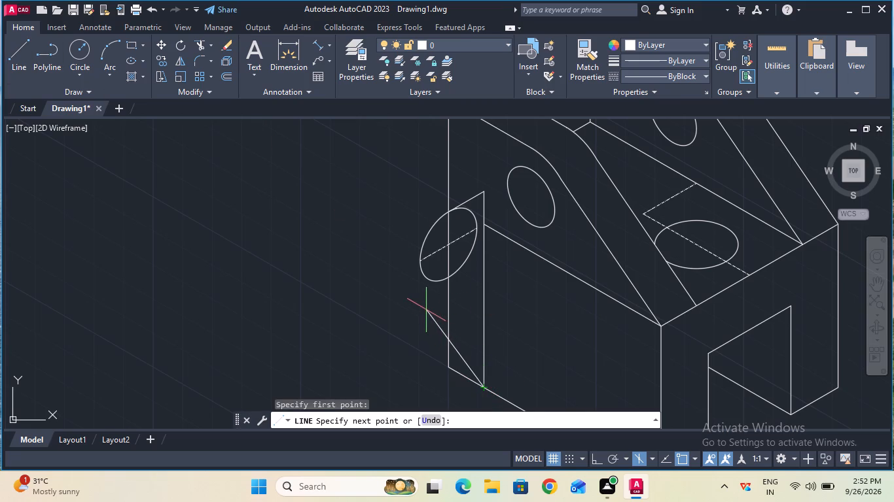
click(416, 259)
key(Escape)
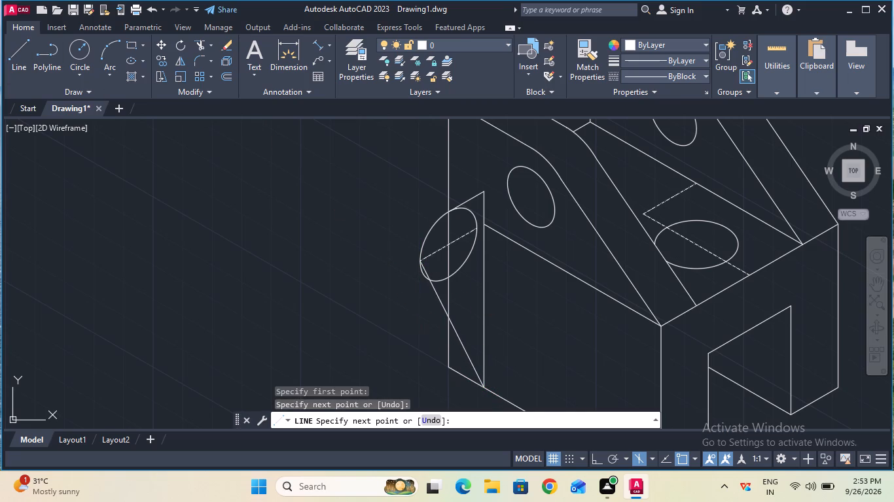
Trim the side isocircle to the outer arc between the sloped line's upper end and the projection's top edge.
click(196, 46)
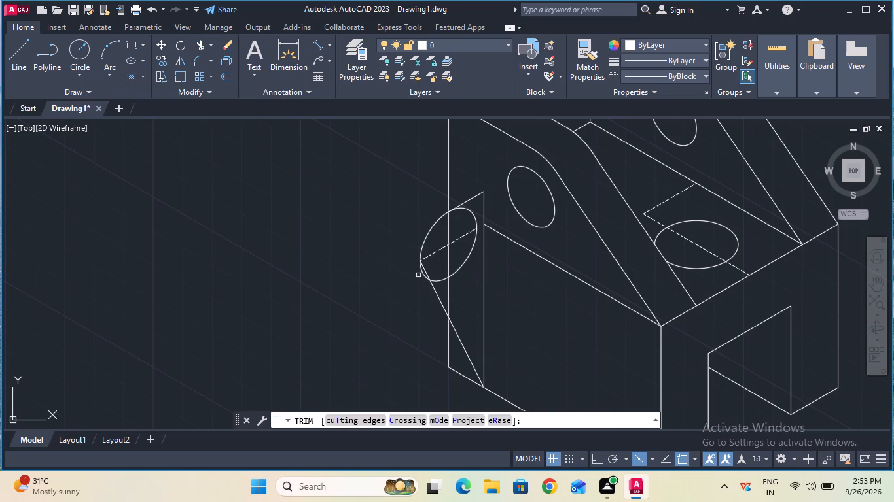
click(421, 273)
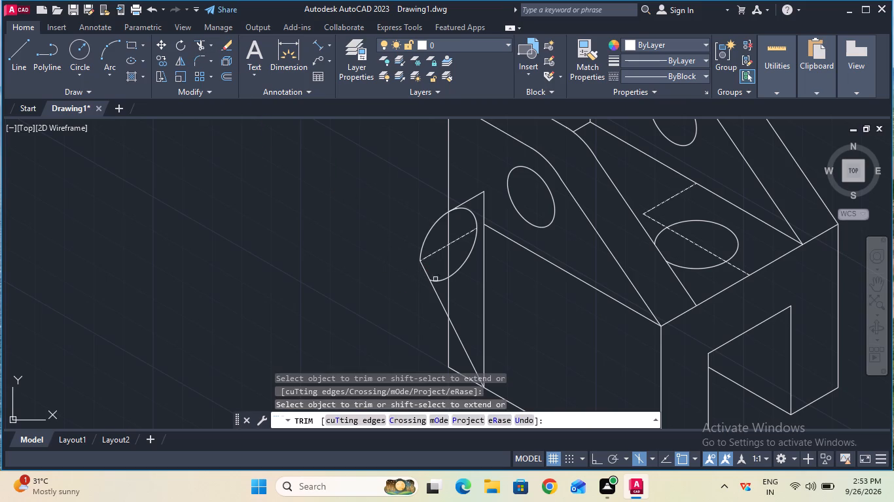
click(442, 281)
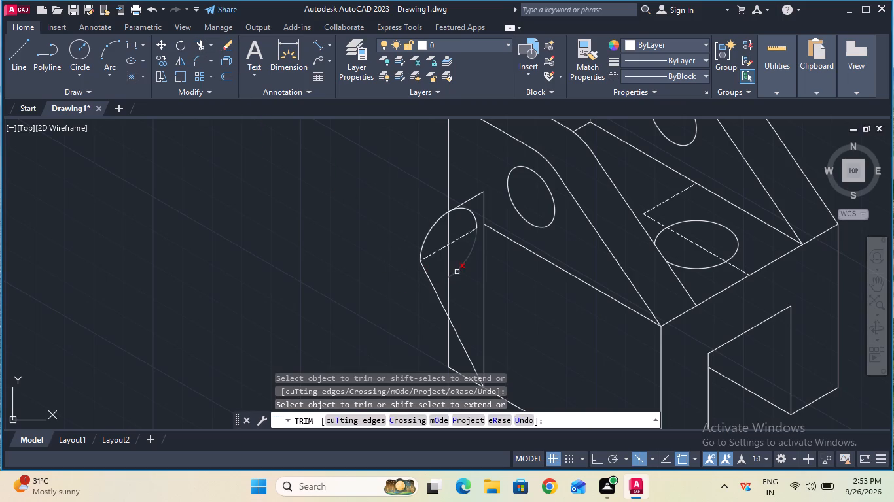
click(457, 272)
click(467, 211)
ctrl+scroll(463, 216, up, 1)
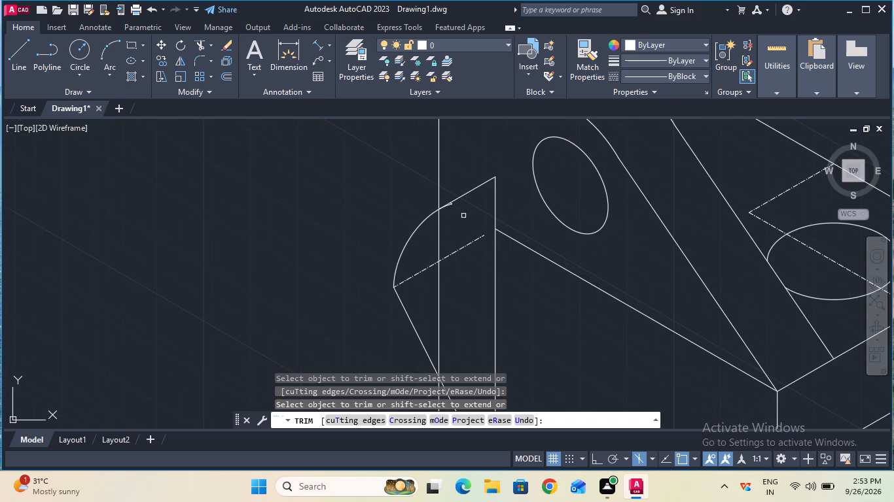
ctrl+scroll(463, 216, up, 1)
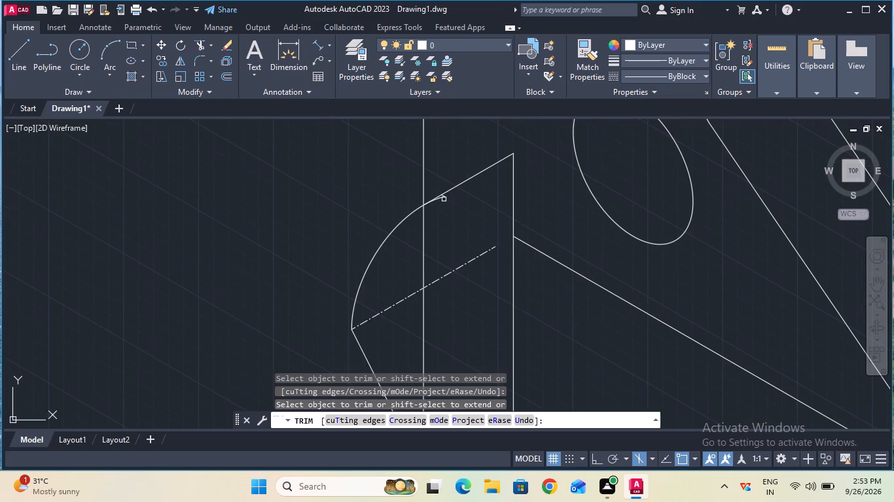
double_click(443, 199)
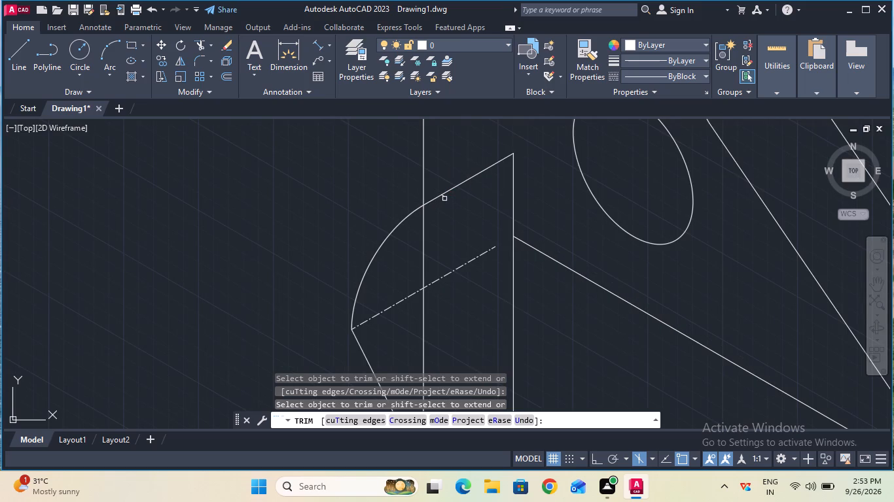
double_click(444, 197)
ctrl+scroll(446, 200, down, 2)
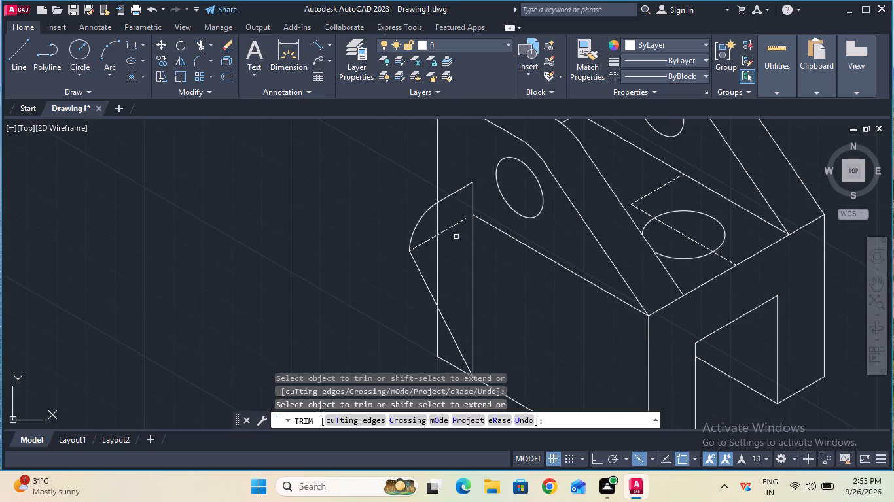
key(Escape)
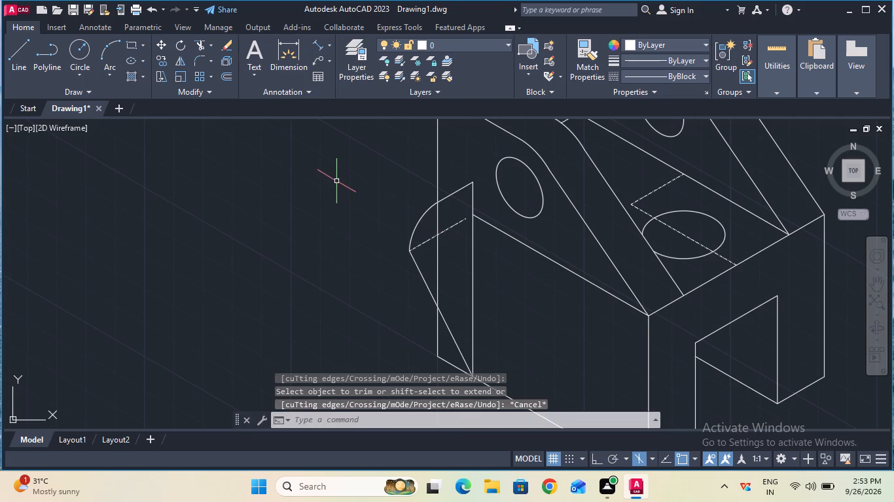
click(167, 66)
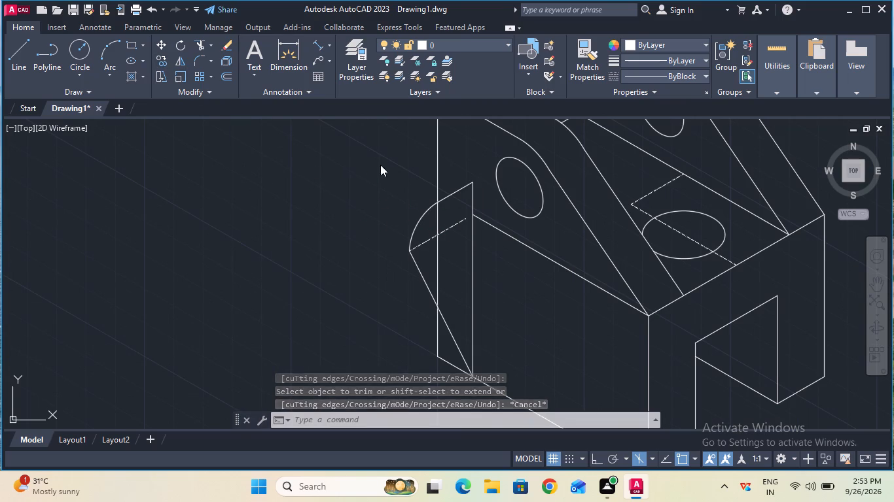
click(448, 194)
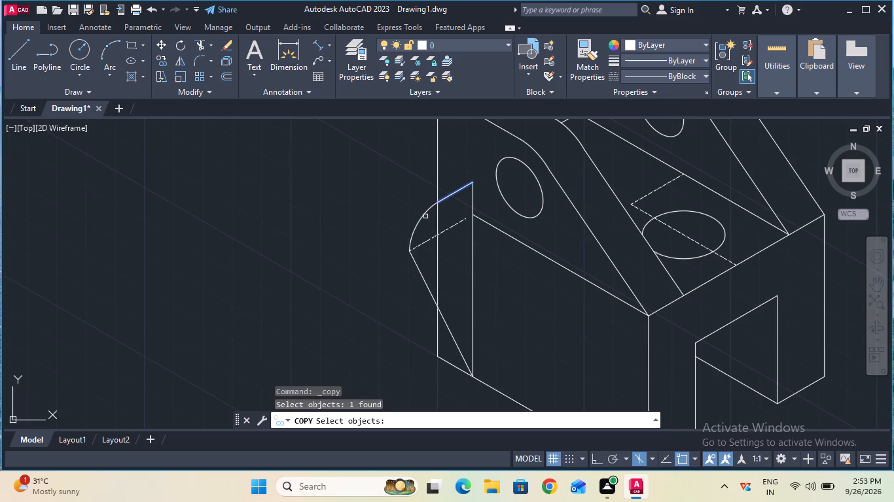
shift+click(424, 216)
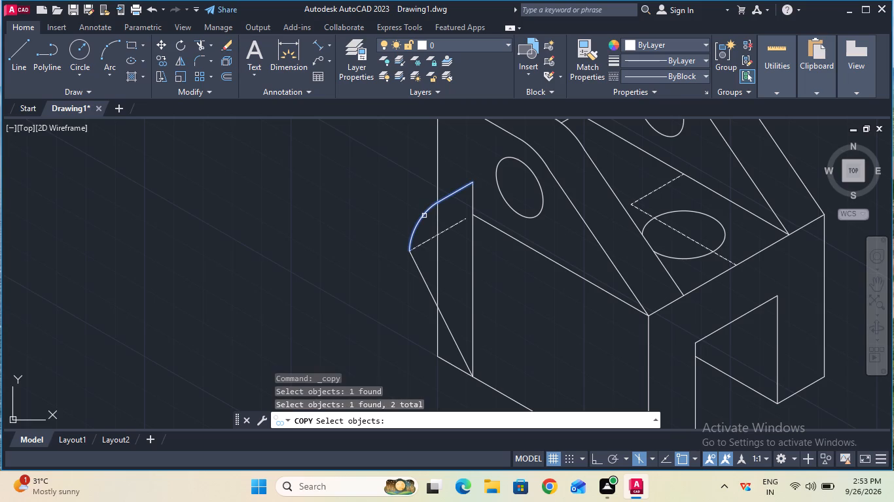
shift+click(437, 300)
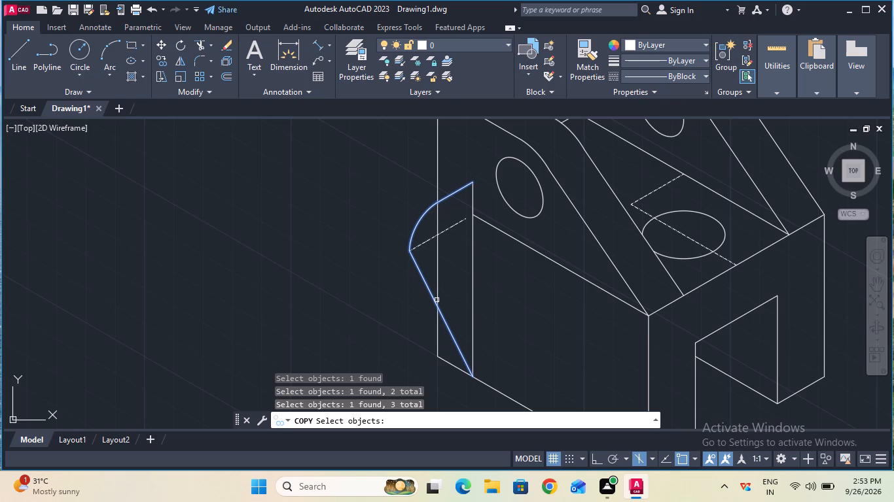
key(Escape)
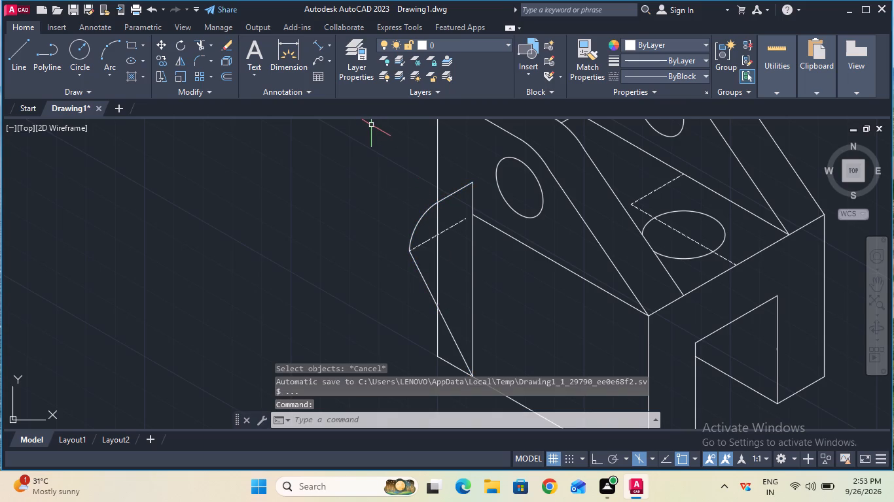
Trim the block's vertical edge from the projection's top edge down to the block's bottom edge, removing all three segments.
click(202, 45)
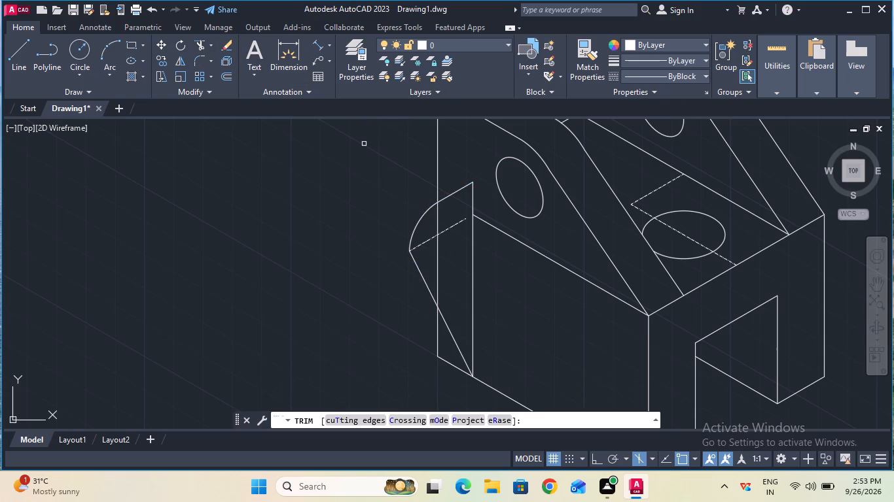
click(437, 218)
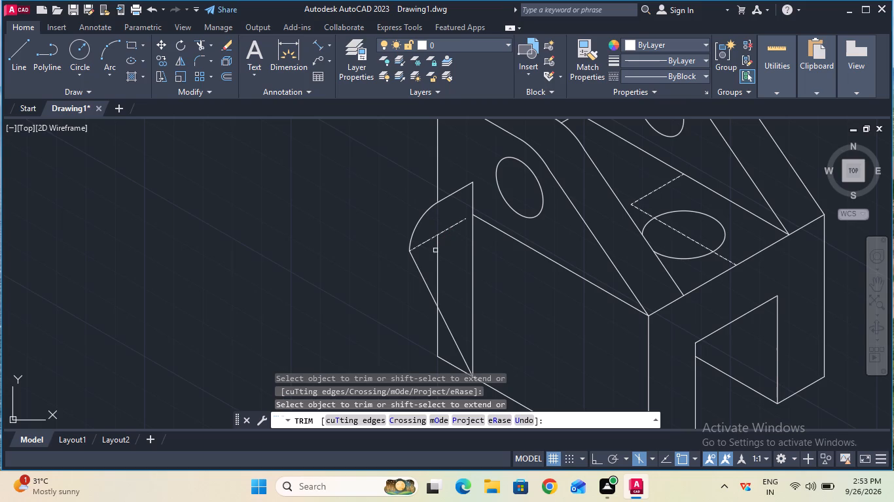
click(438, 254)
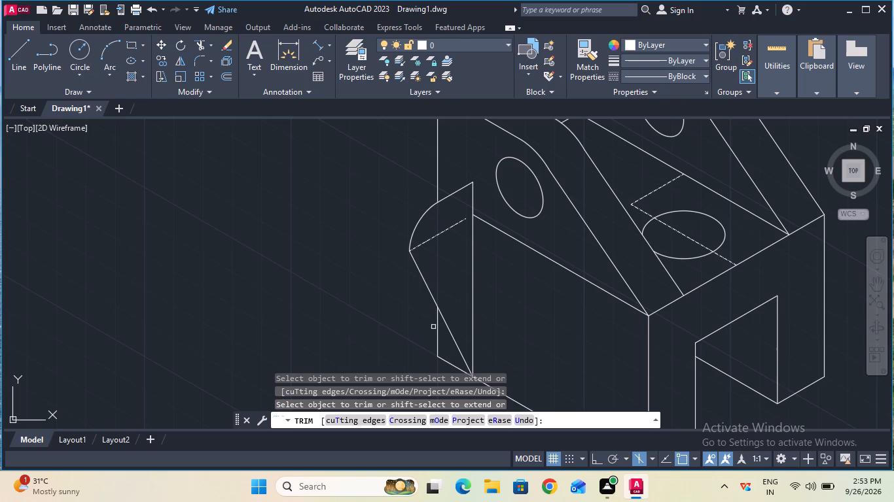
click(438, 327)
key(Escape)
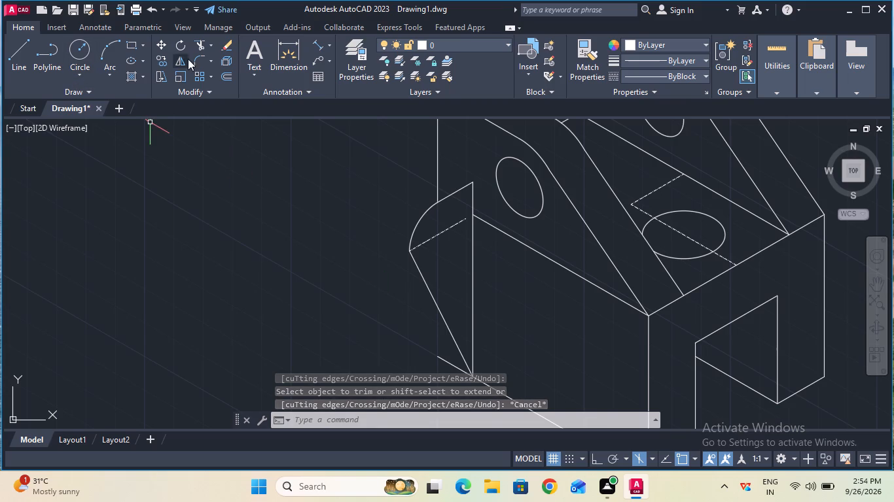
Copy the side projection's arc, top edge and sloped line 15 mm outward from the original profile.
click(166, 60)
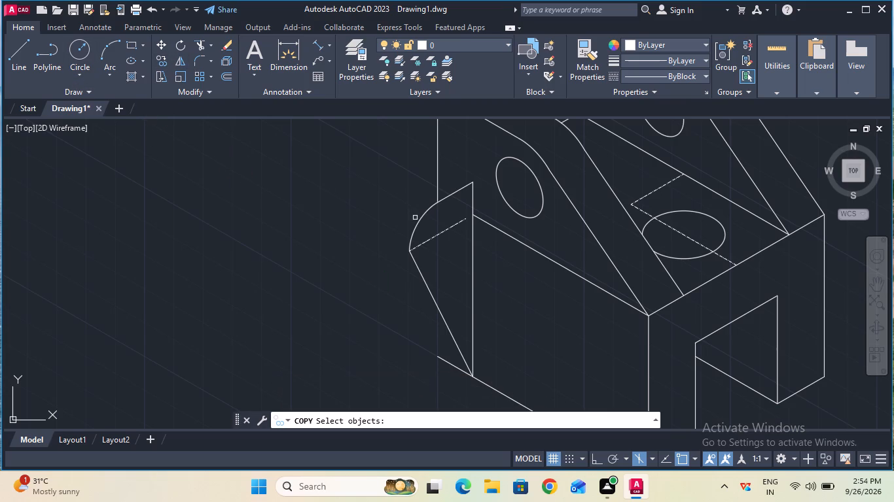
click(421, 221)
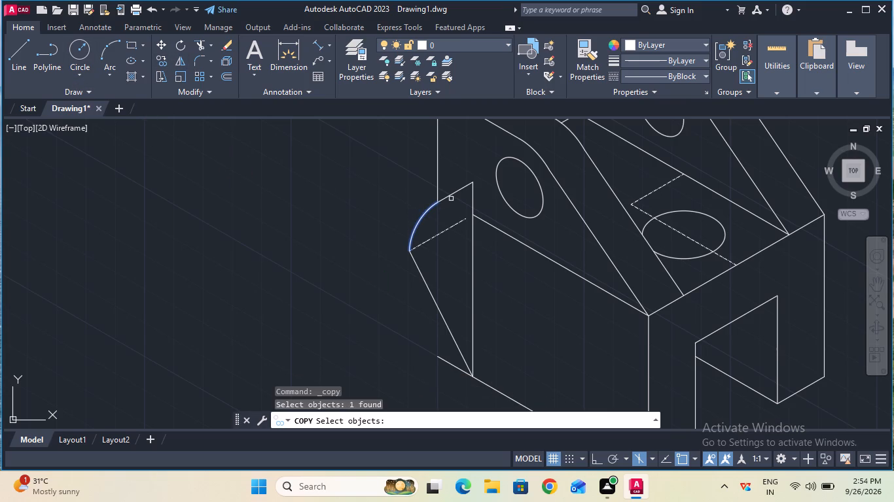
shift+click(449, 193)
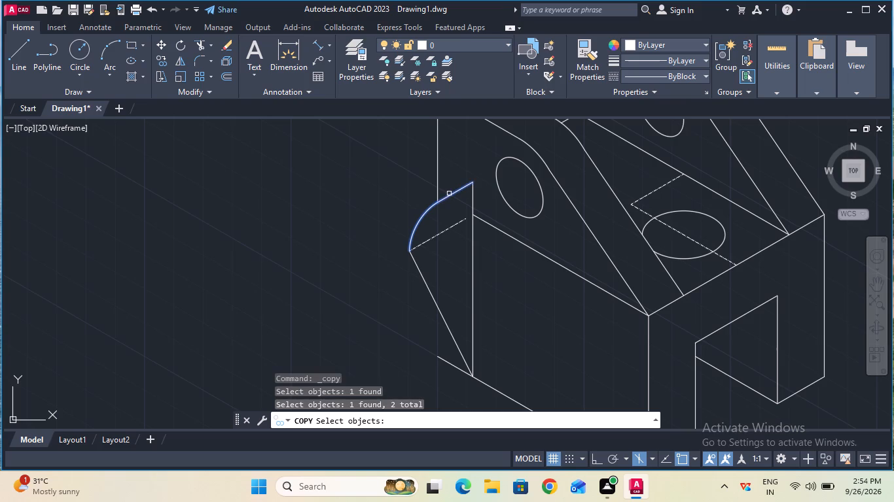
shift+click(435, 301)
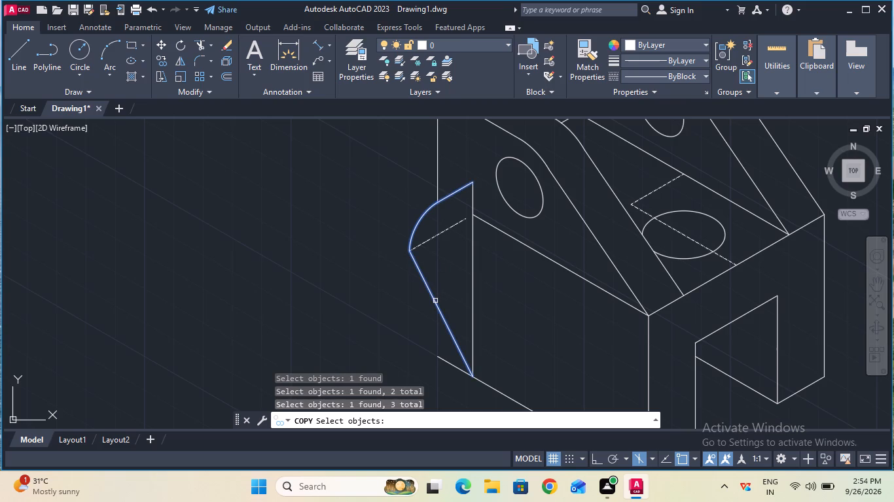
key(Return)
click(434, 301)
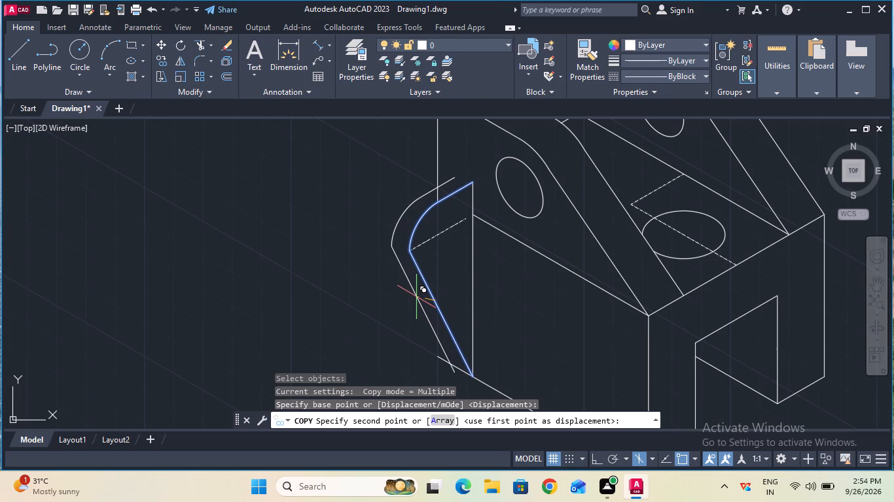
text(15)
key(Return)
key(Escape)
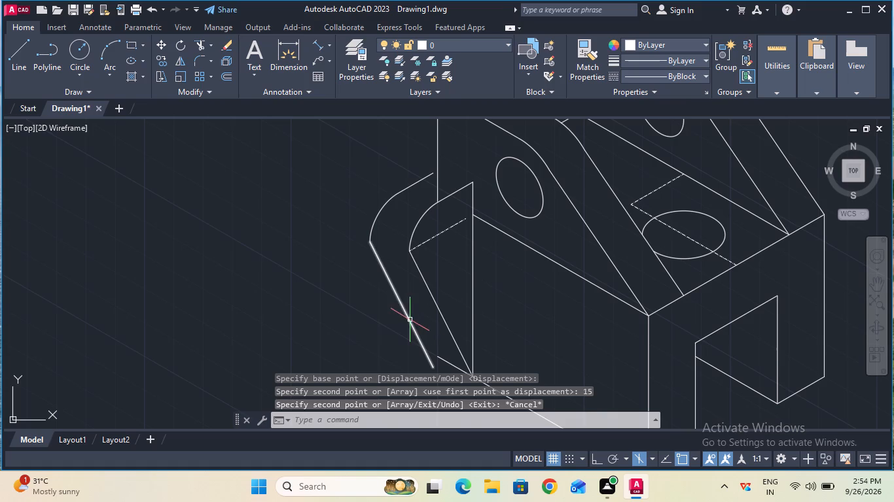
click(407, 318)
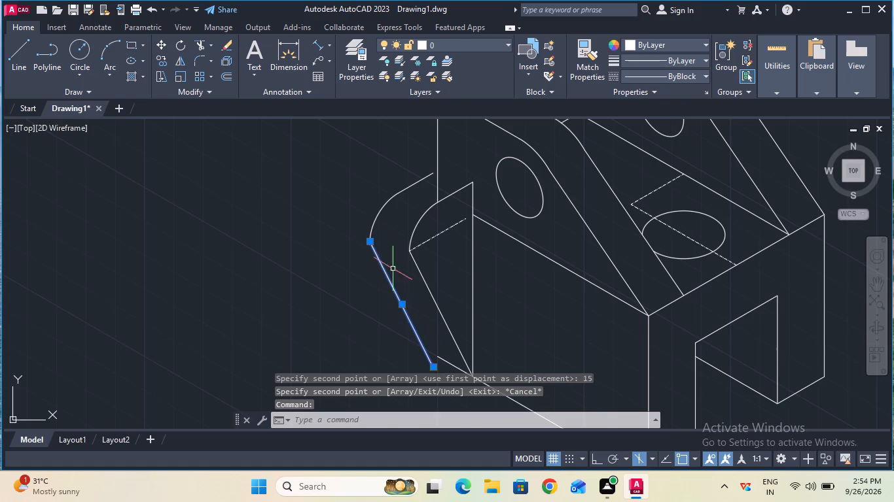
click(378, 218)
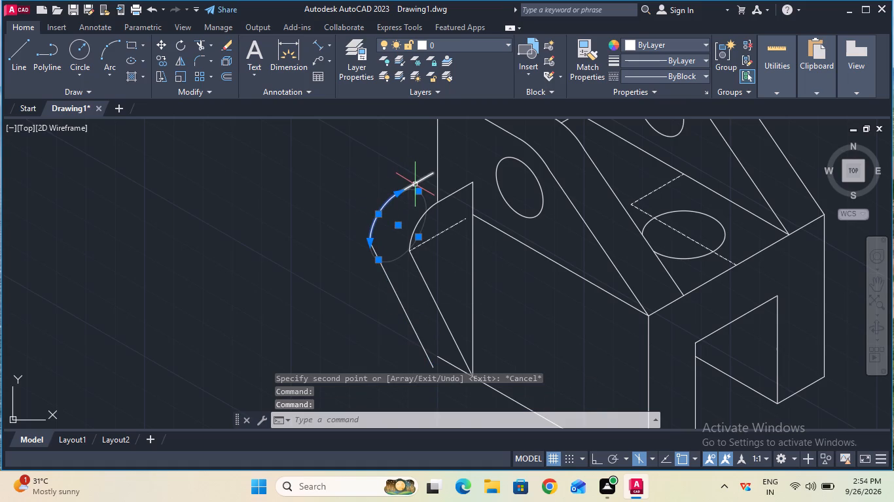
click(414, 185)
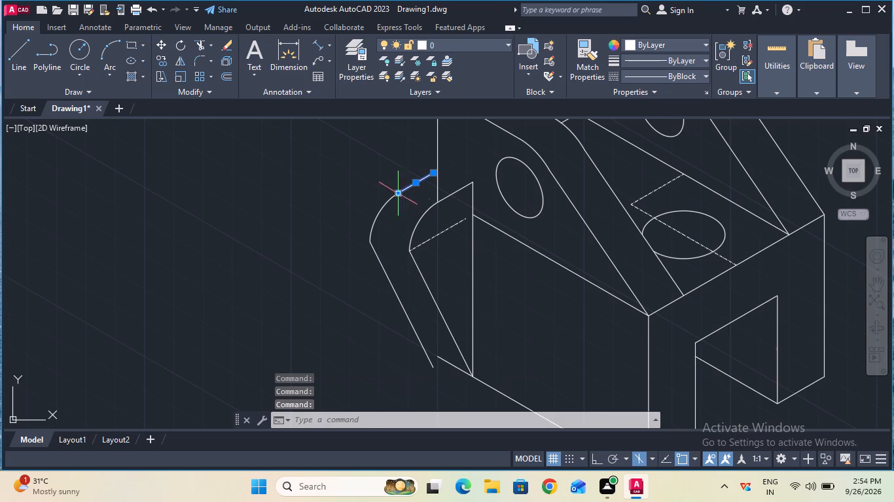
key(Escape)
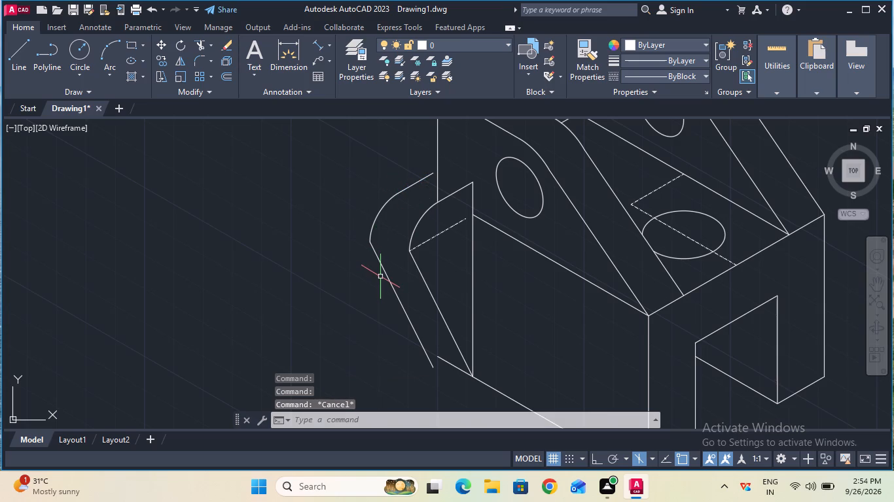
Move the copied profile by its sloped line's lower end onto the block's bottom edge, near that edge's outer end.
click(387, 278)
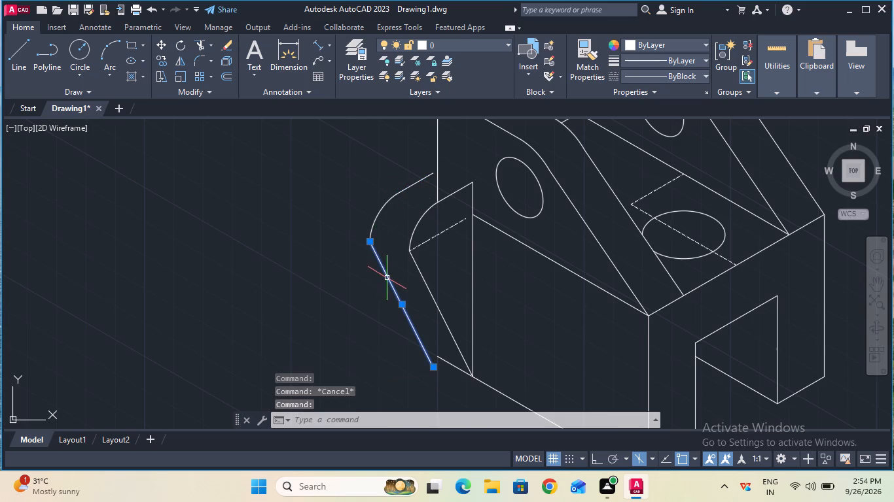
shift+click(372, 226)
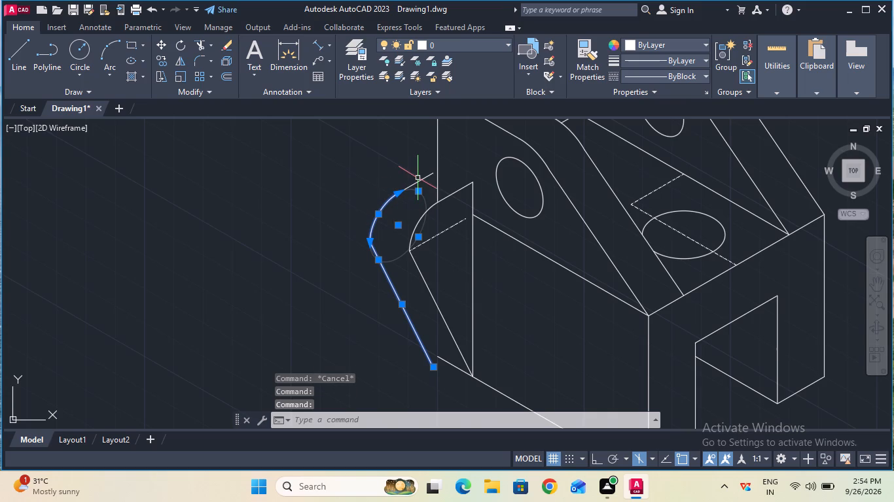
shift+click(417, 180)
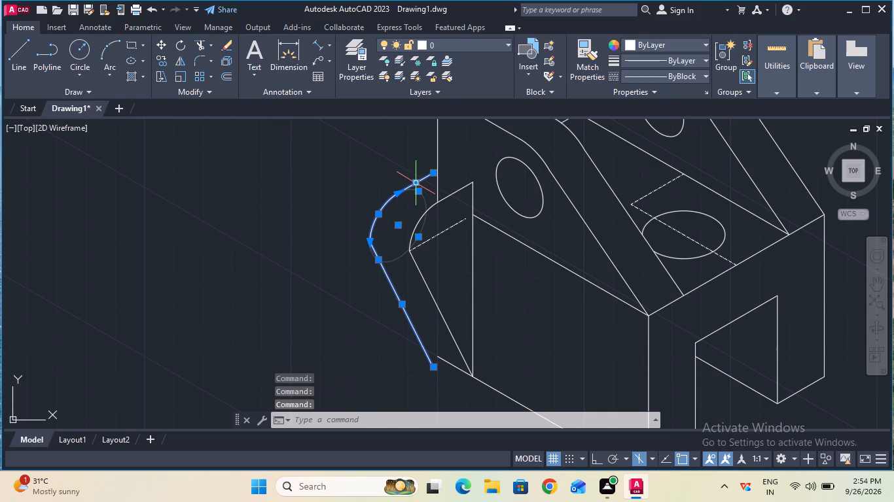
click(161, 46)
click(435, 370)
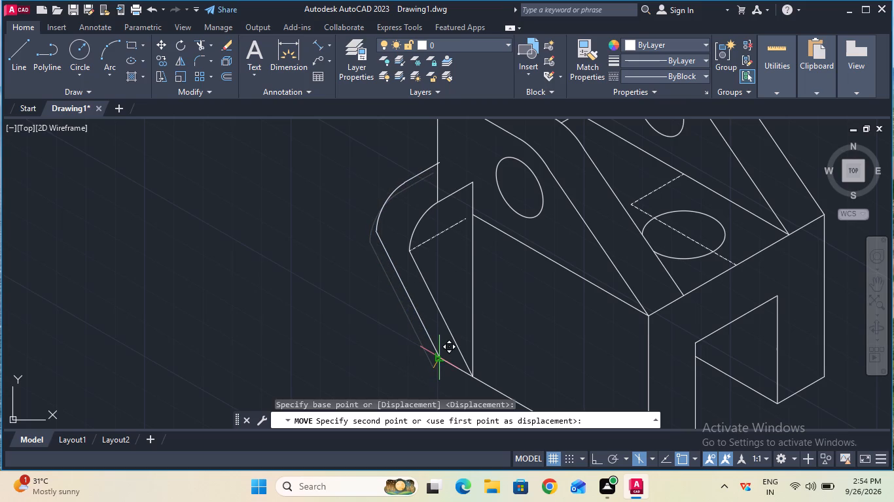
click(436, 361)
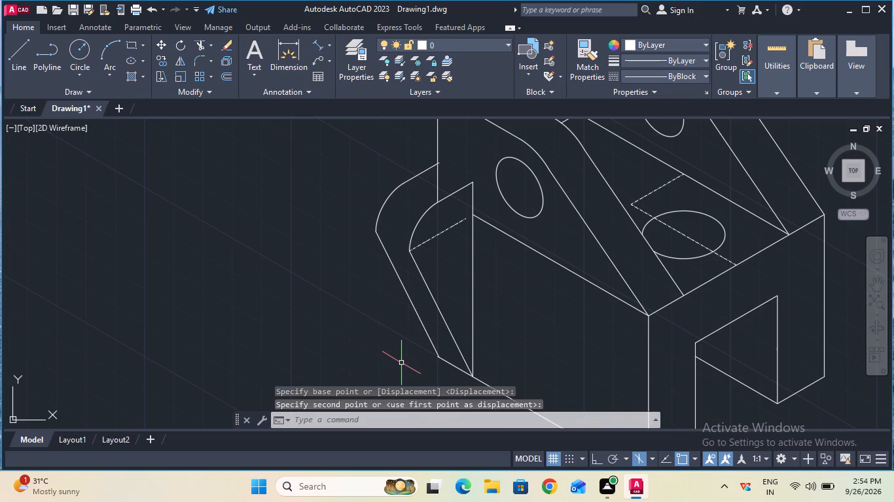
Move the copied arc, top edge and sloped line again so their lower end meets the bottom edge's outer endpoint exactly.
ctrl+scroll(401, 363, up, 2)
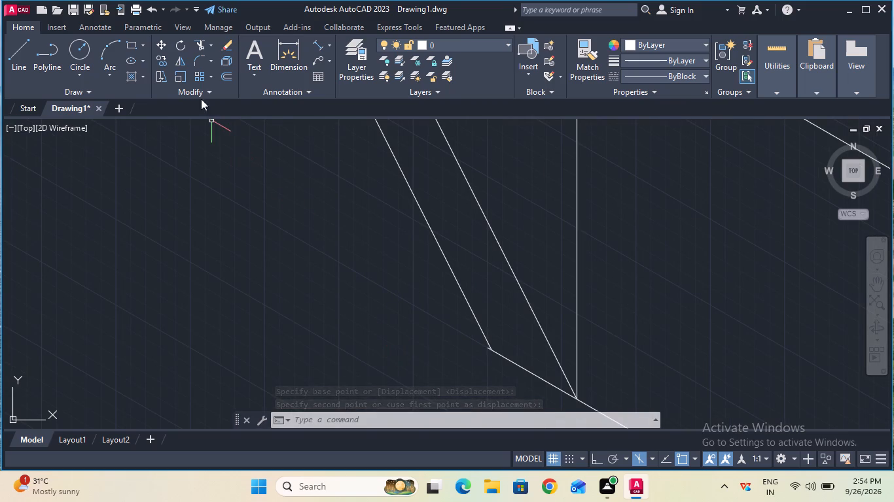
click(159, 46)
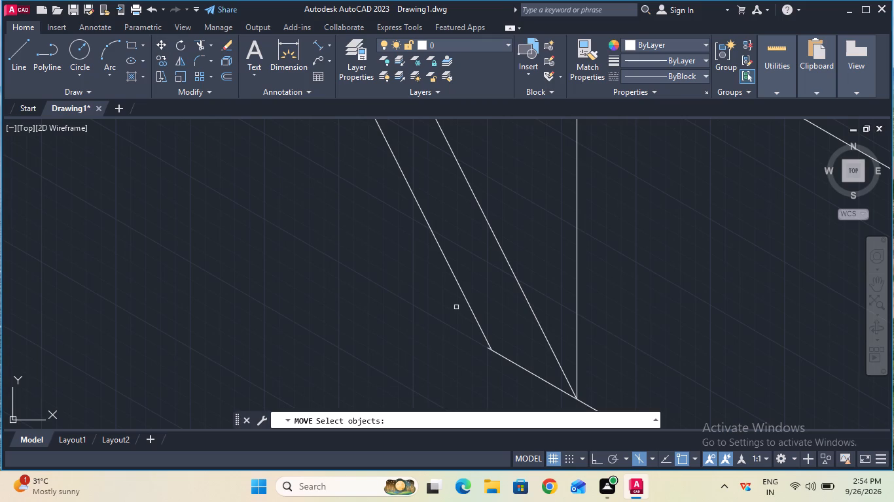
ctrl+scroll(469, 306, down, 1)
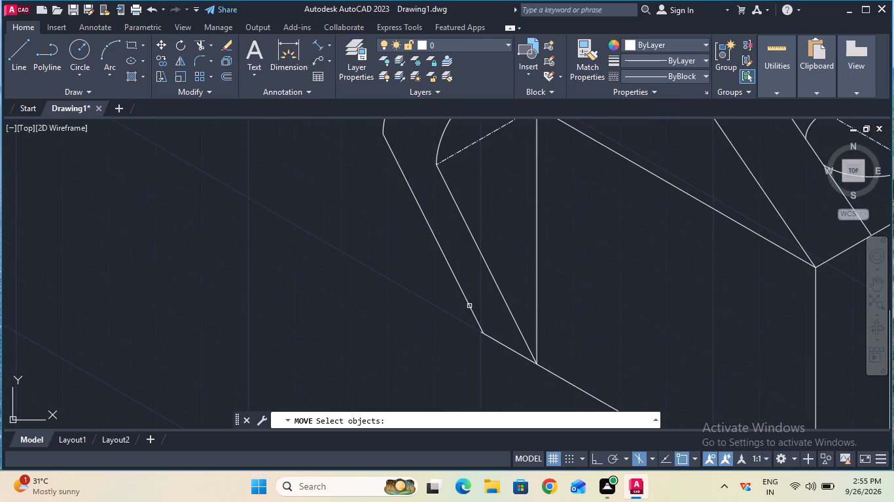
ctrl+scroll(469, 306, down, 1)
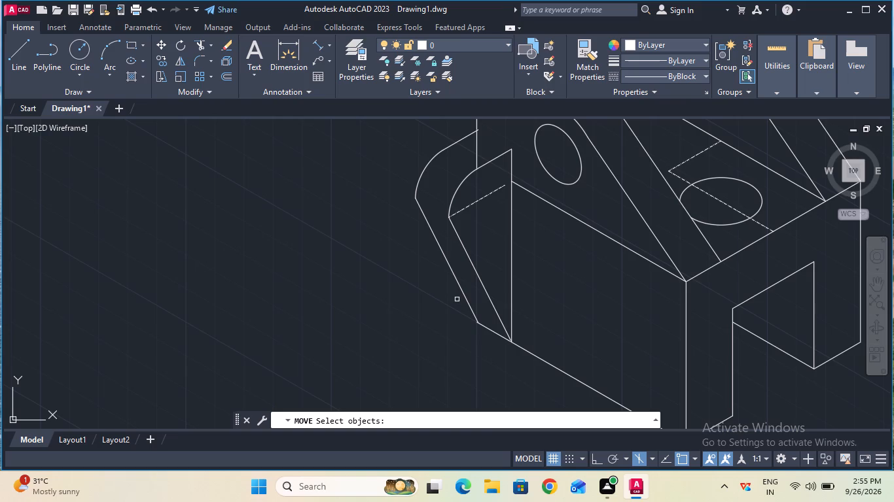
click(441, 151)
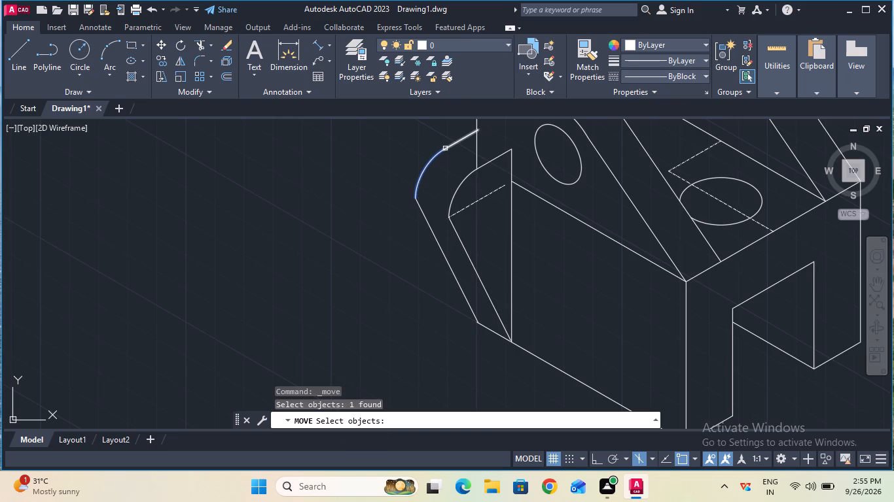
shift+click(445, 148)
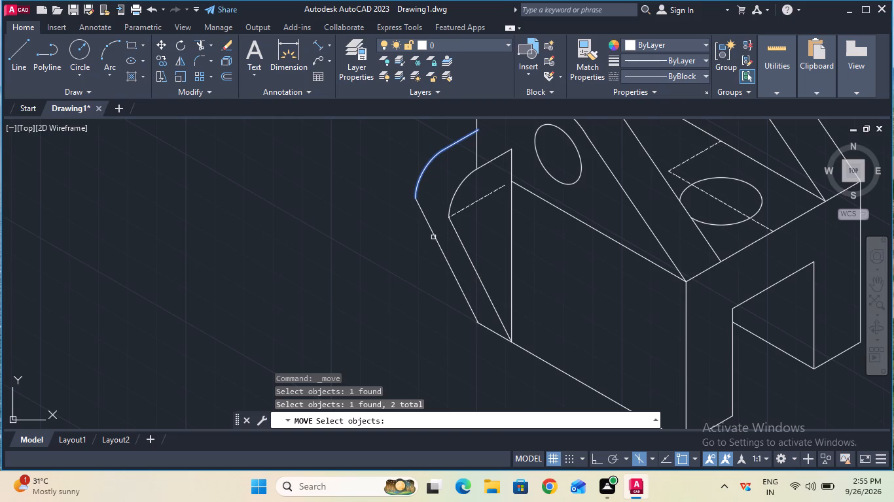
shift+click(434, 236)
key(Return)
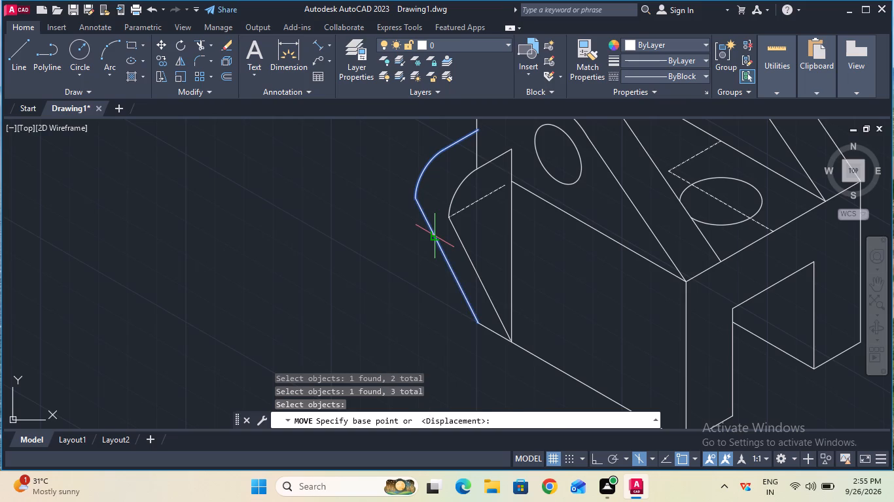
ctrl+scroll(454, 305, up, 3)
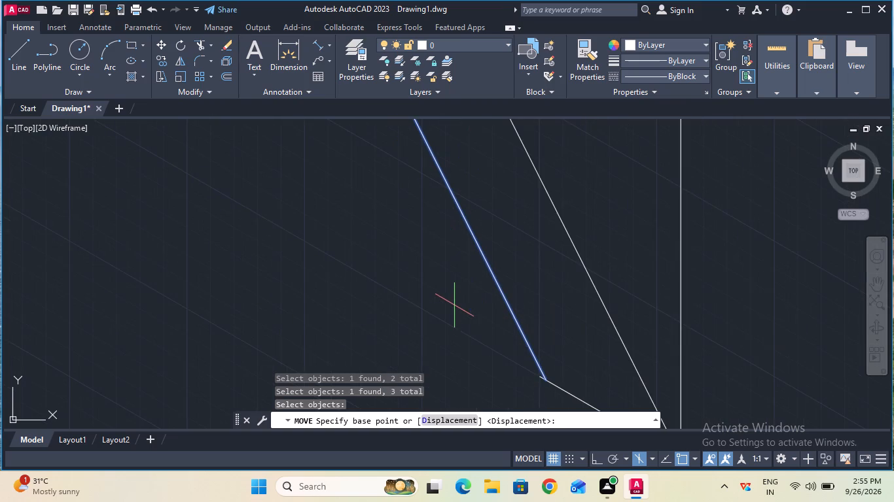
double_click(549, 382)
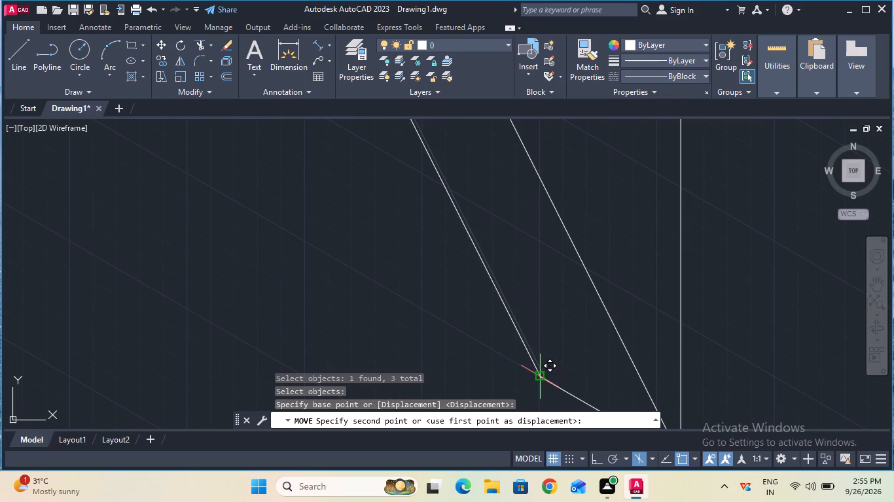
double_click(537, 379)
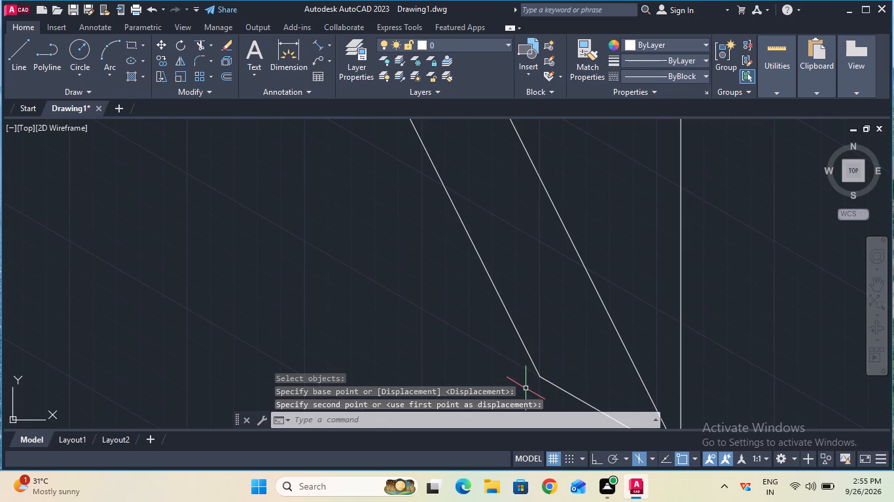
Draw a radius 9 isocircle on the right isoplane, centred on the midpoint of the side projection's dashed centreline.
ctrl+scroll(478, 292, down, 2)
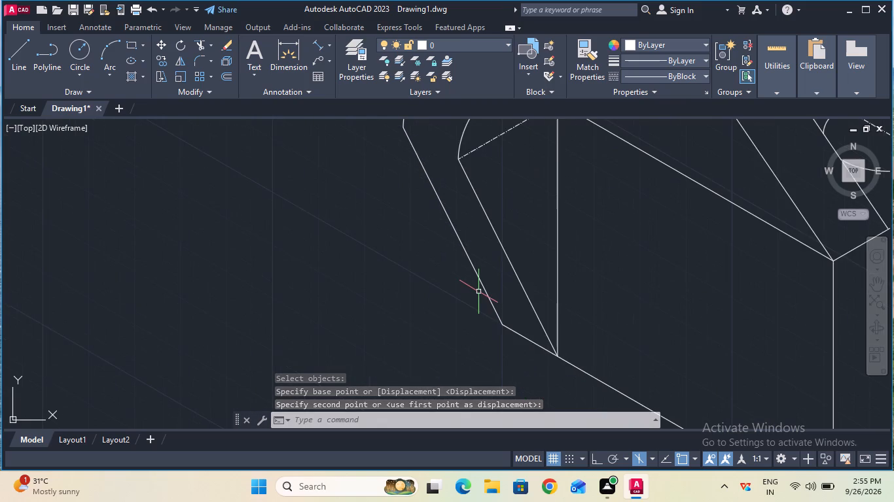
ctrl+scroll(478, 292, down, 1)
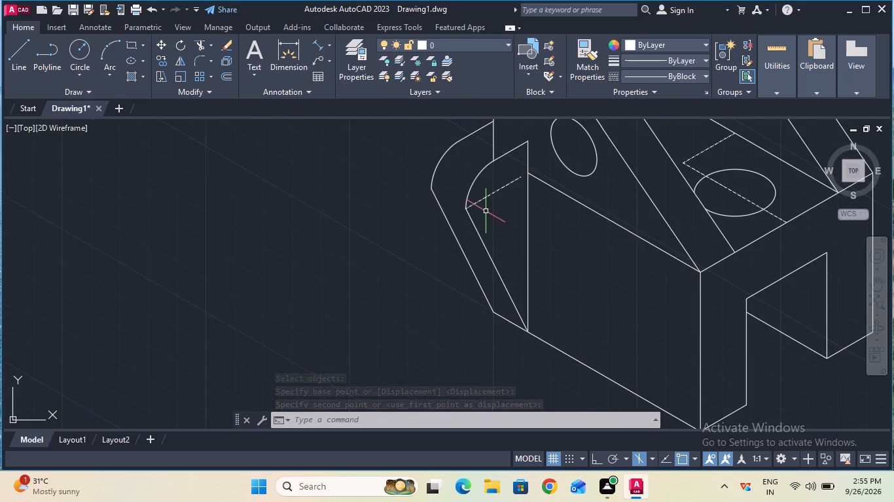
click(877, 289)
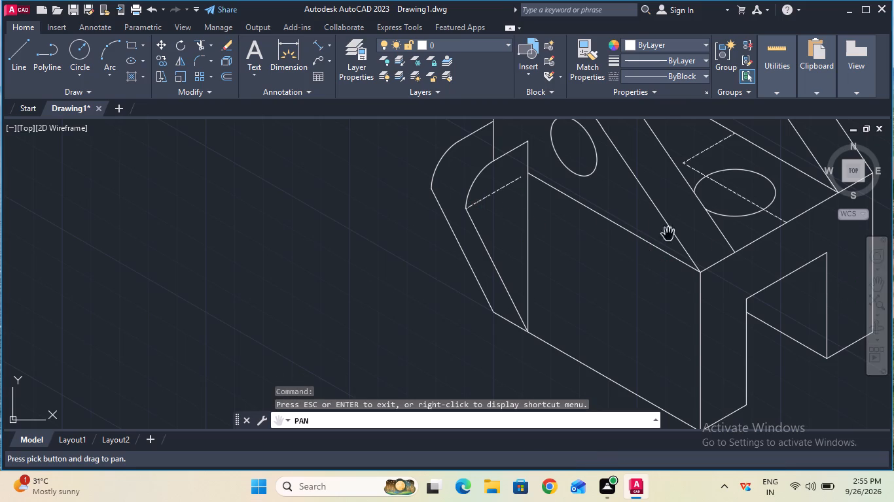
drag(585, 210, 649, 316)
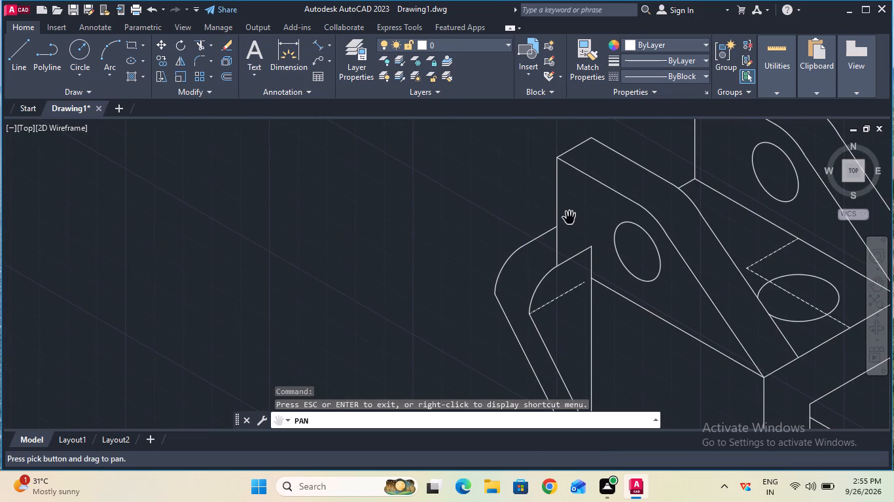
ctrl+scroll(548, 222, up, 1)
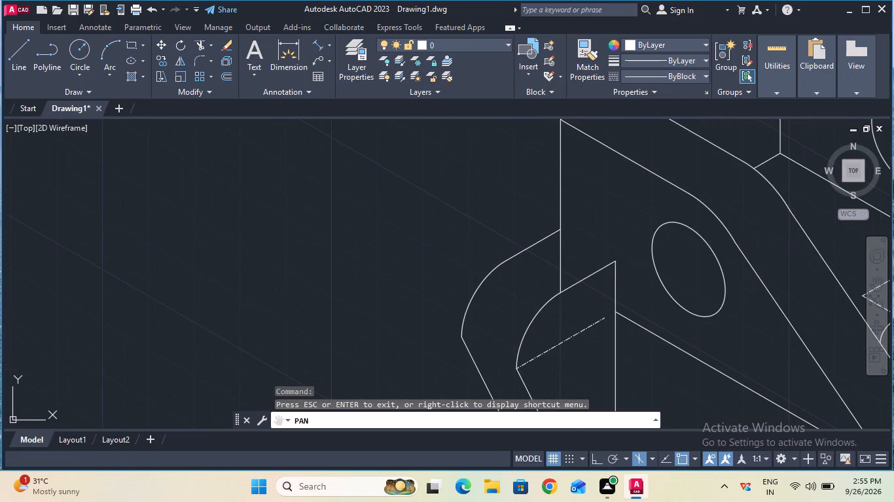
key(Escape)
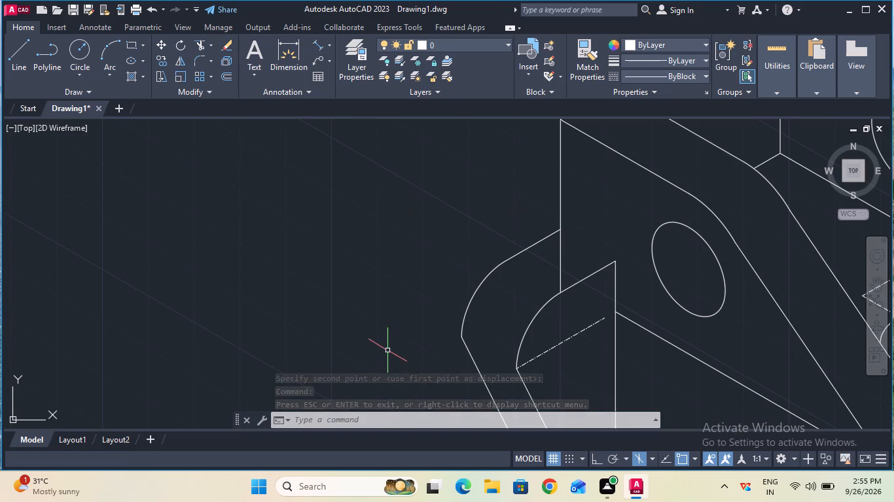
text(ekk)
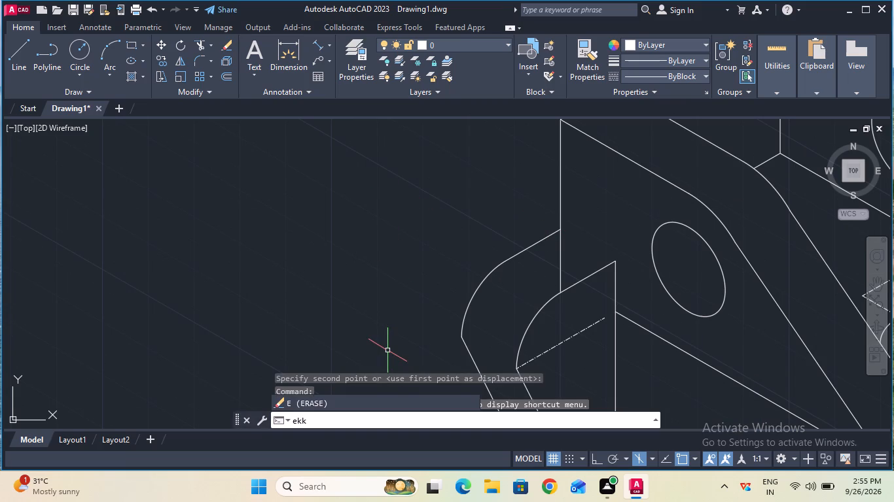
key(BackSpace)
key(BackSpace)
text(ll)
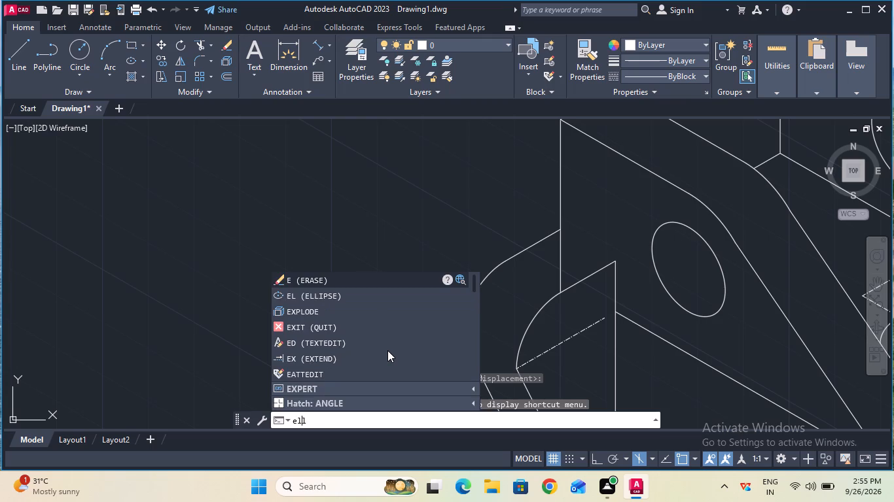
click(349, 296)
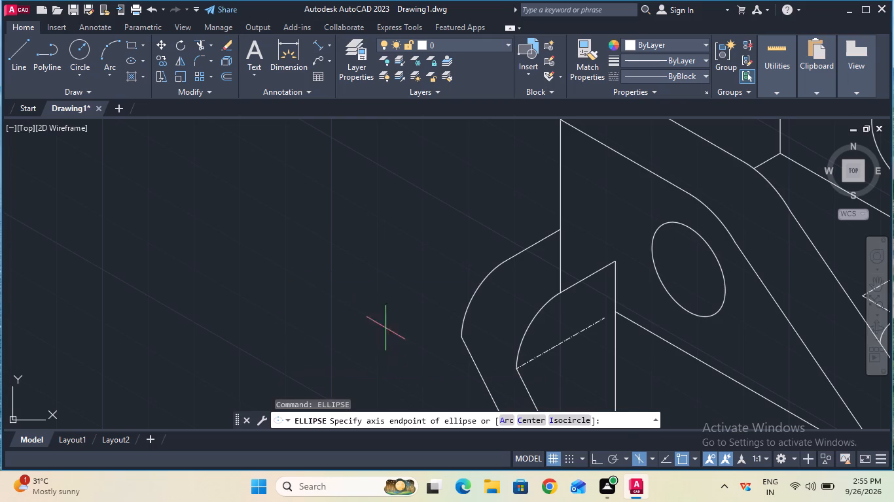
click(565, 417)
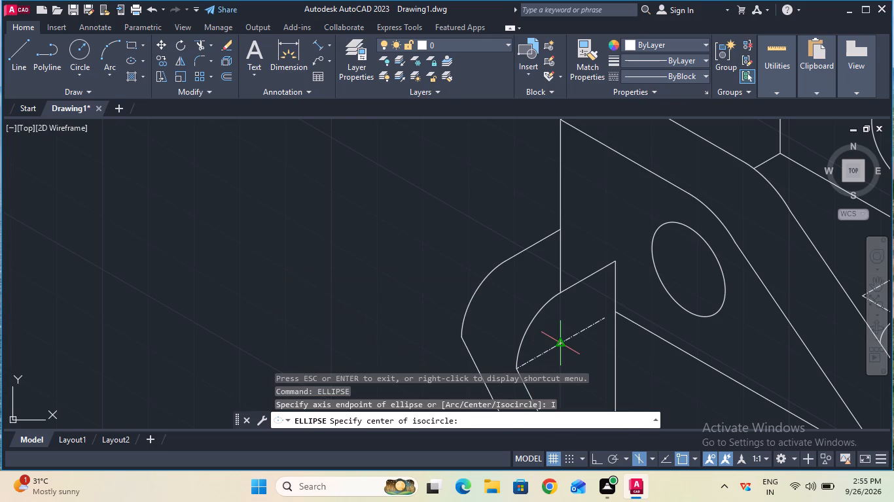
click(560, 345)
key(F5)
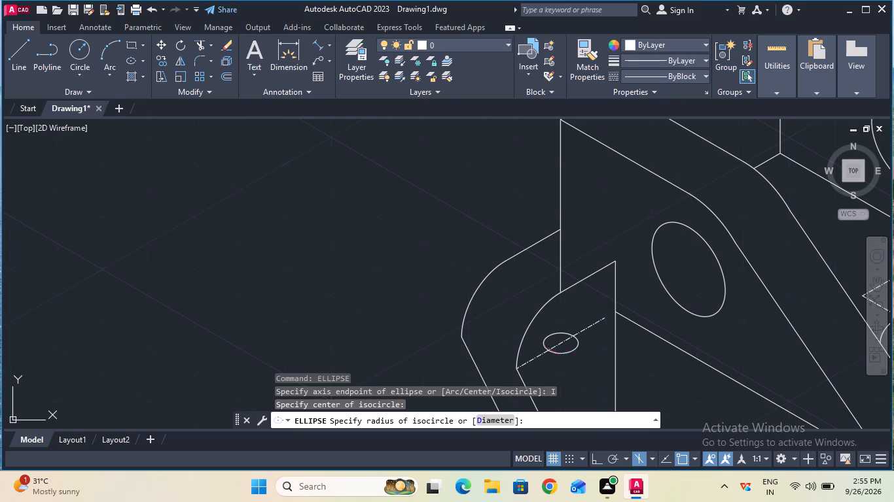
key(F5)
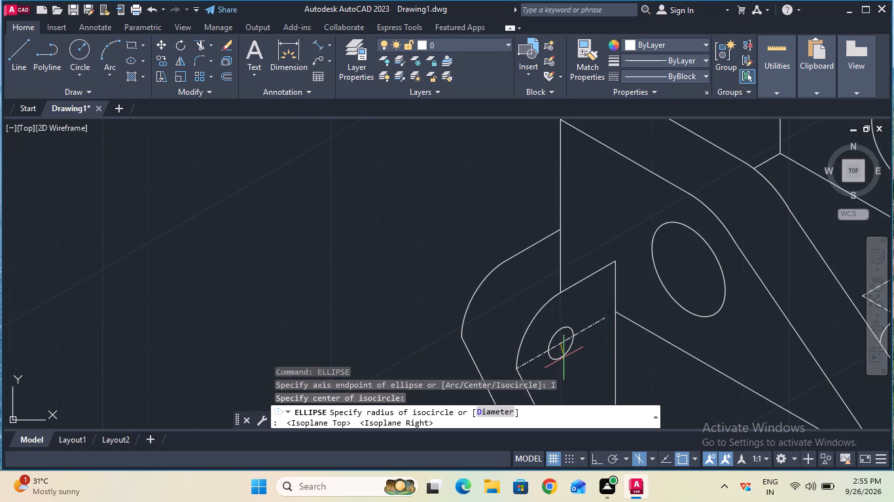
key(9)
key(Return)
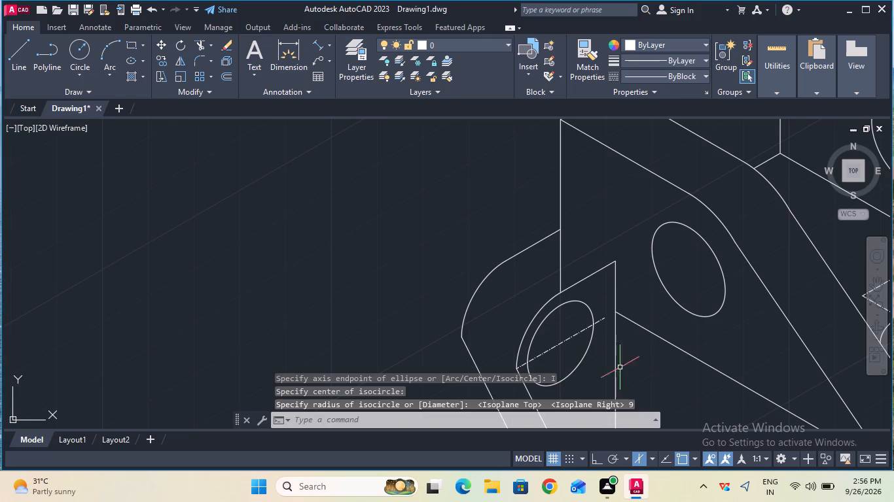
Draw a line joining the lower ends of the side projection's outer and inner arcs.
ctrl+scroll(596, 371, down, 3)
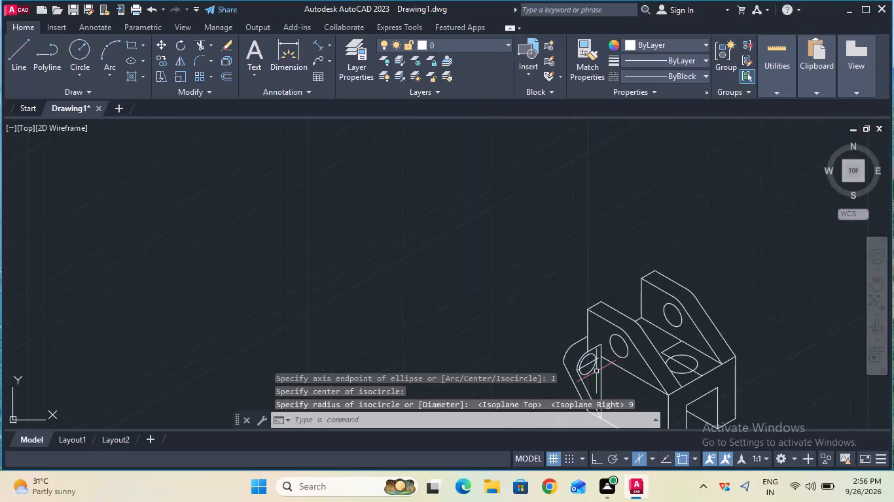
click(872, 289)
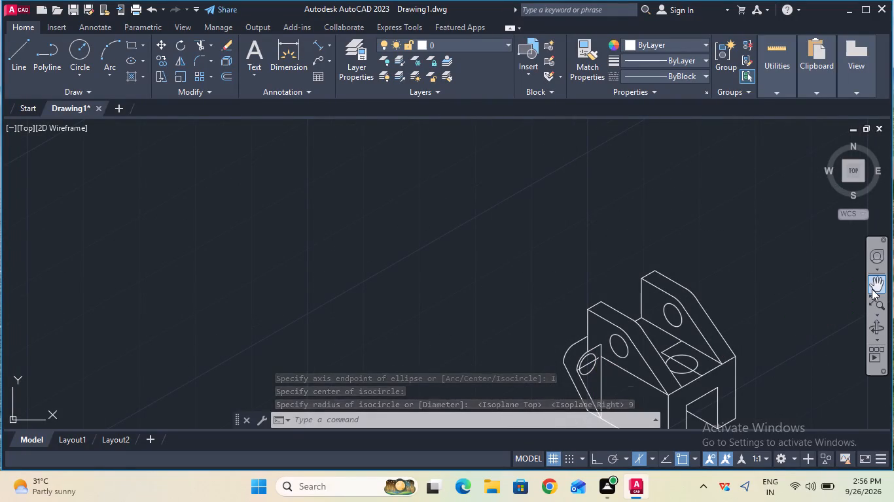
drag(730, 339, 724, 265)
key(Escape)
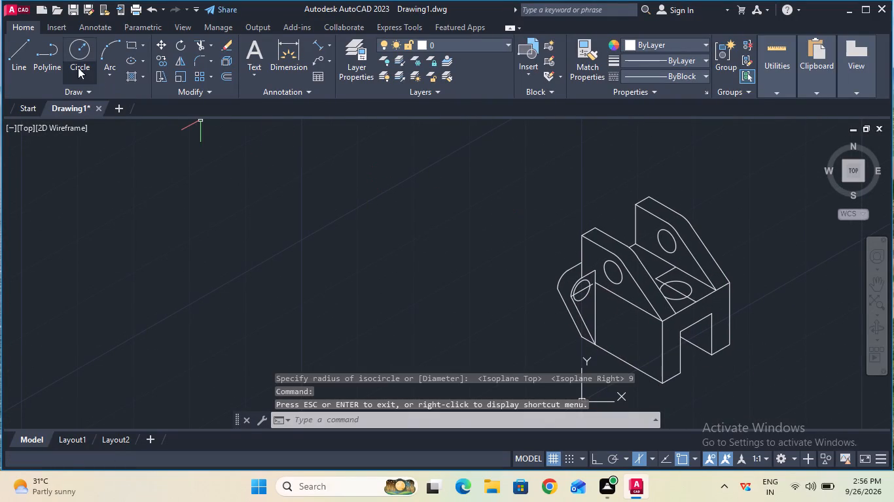
click(12, 56)
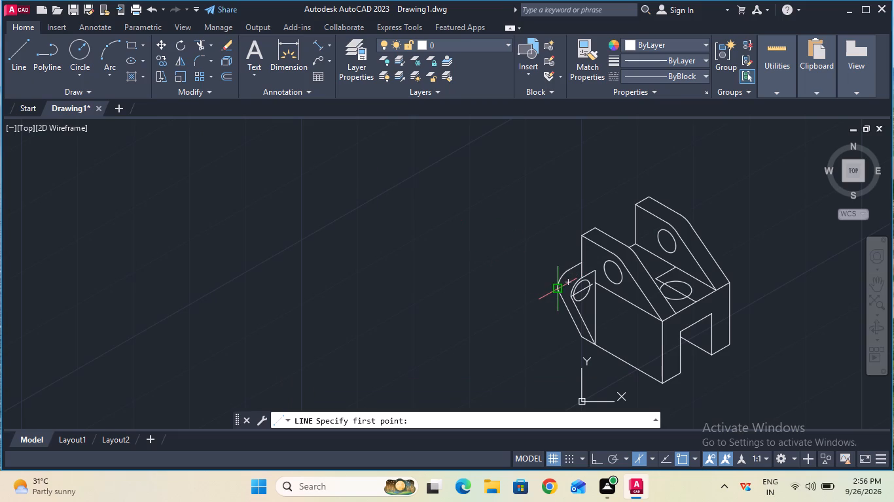
click(556, 284)
ctrl+scroll(556, 284, up, 2)
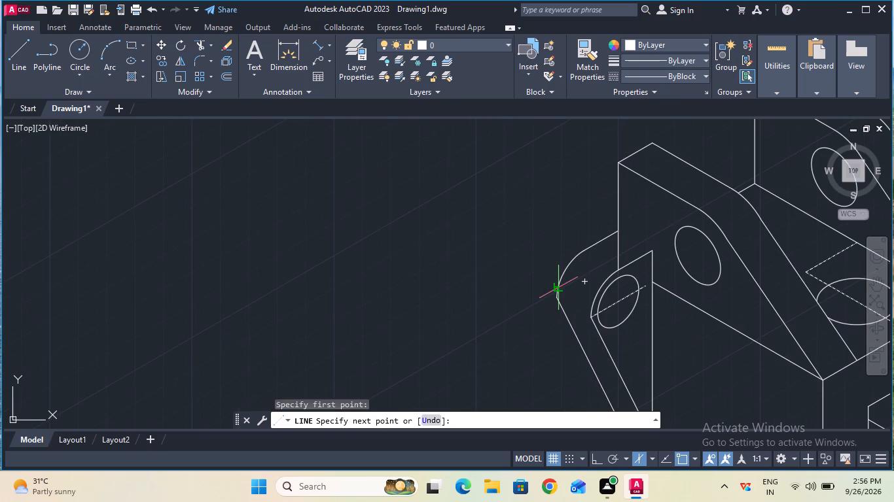
click(558, 301)
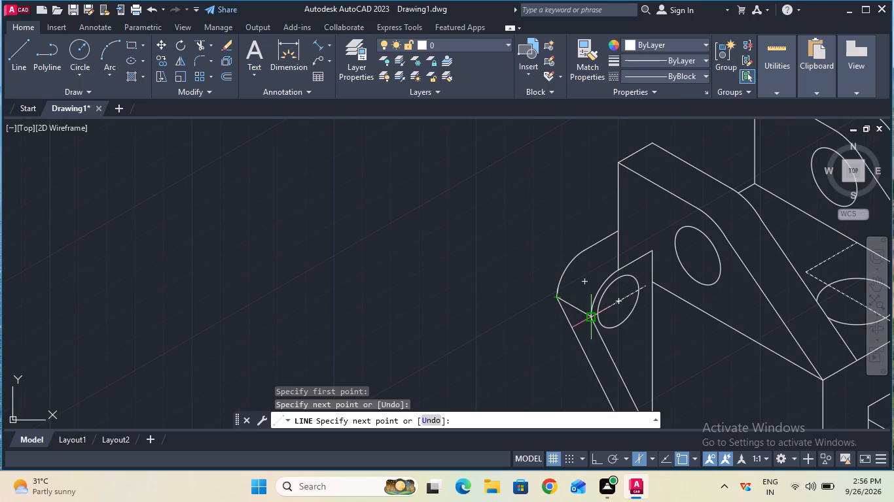
click(590, 316)
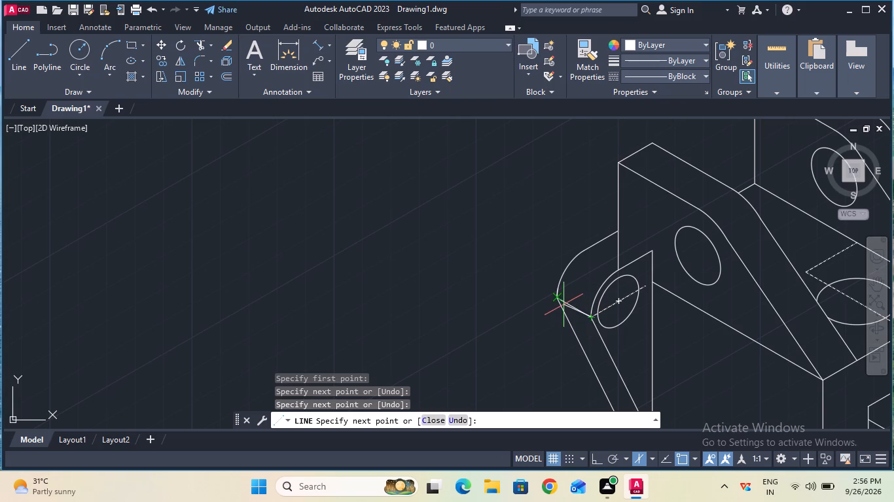
key(Escape)
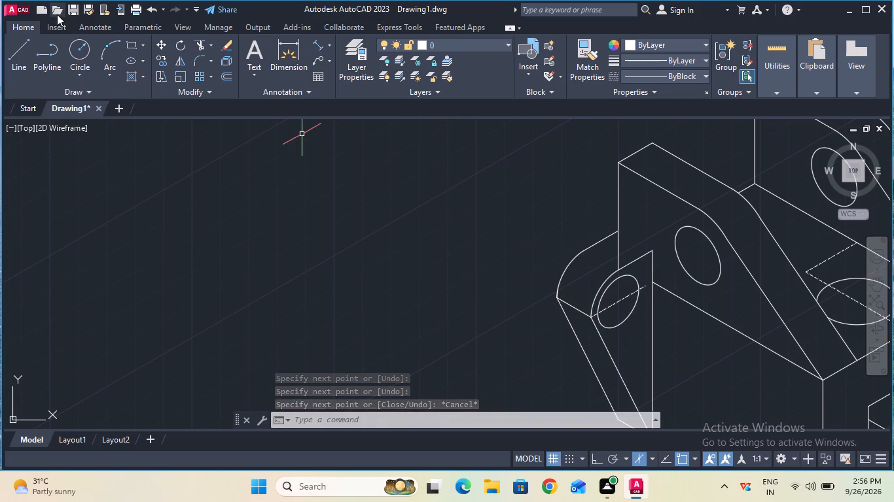
Draw a line across the thickness of each of the two upright plates where its rounded corner meets the sloped edge.
double_click(21, 45)
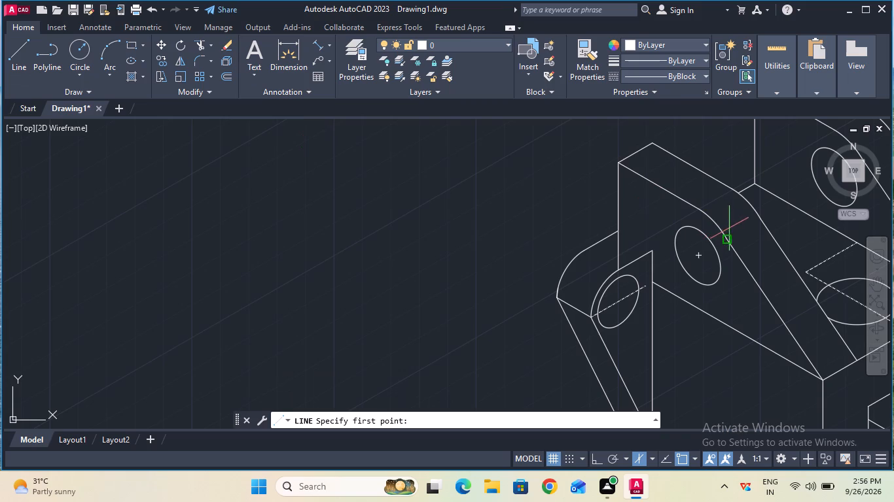
click(729, 242)
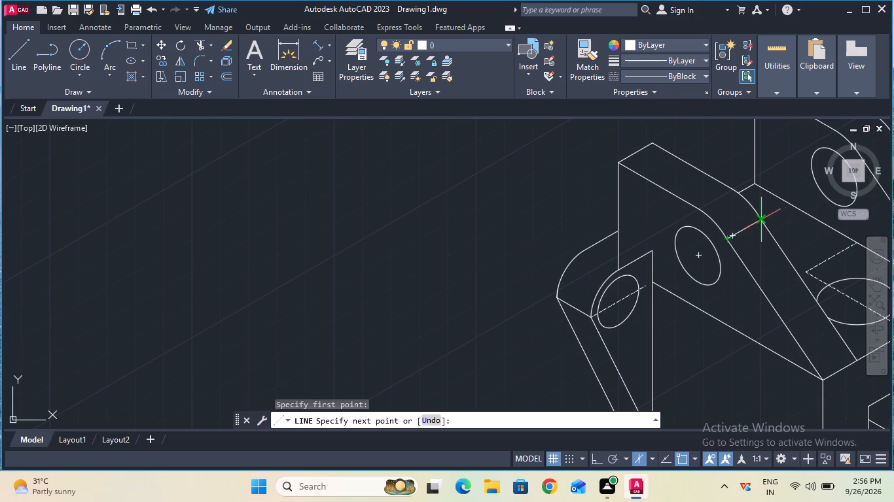
click(763, 218)
key(Escape)
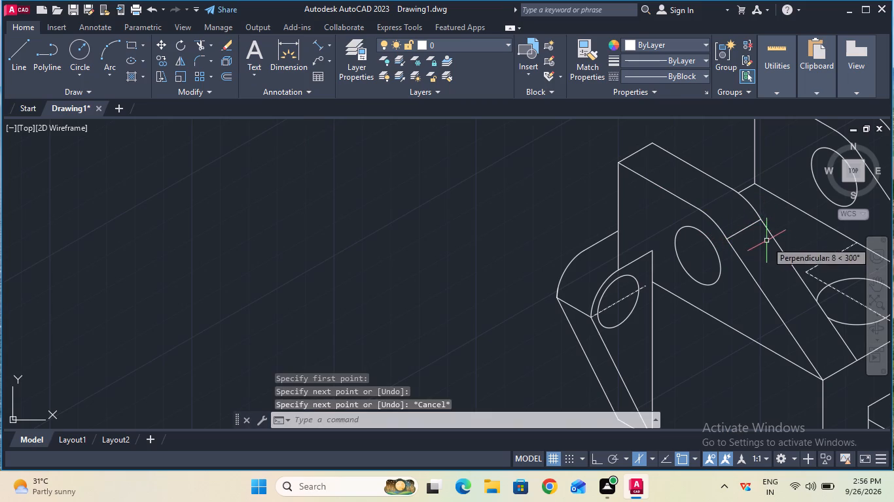
click(869, 280)
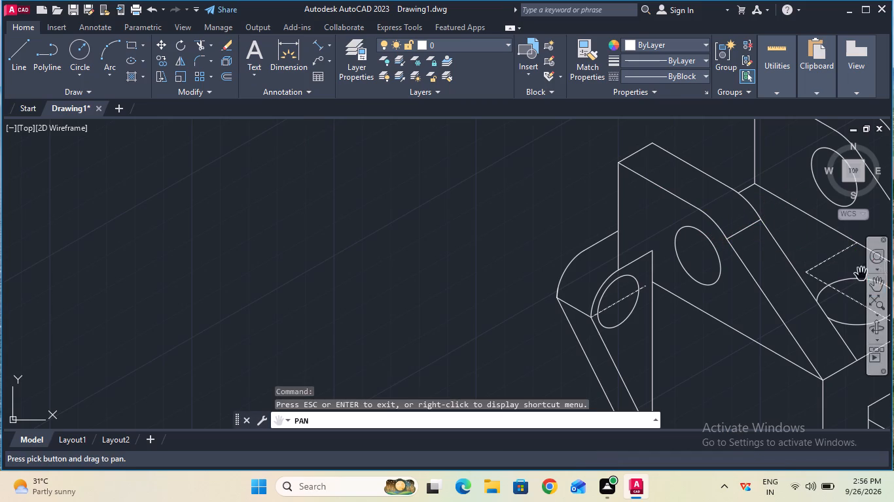
drag(836, 263, 677, 306)
key(Escape)
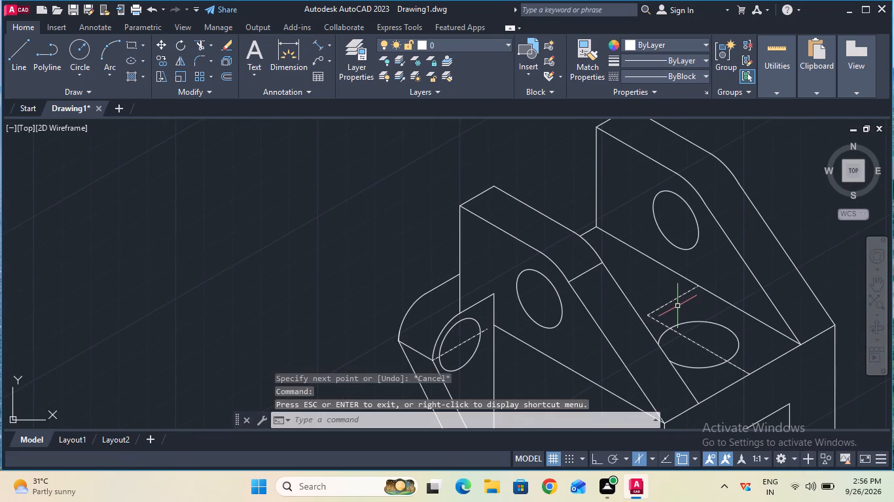
click(22, 63)
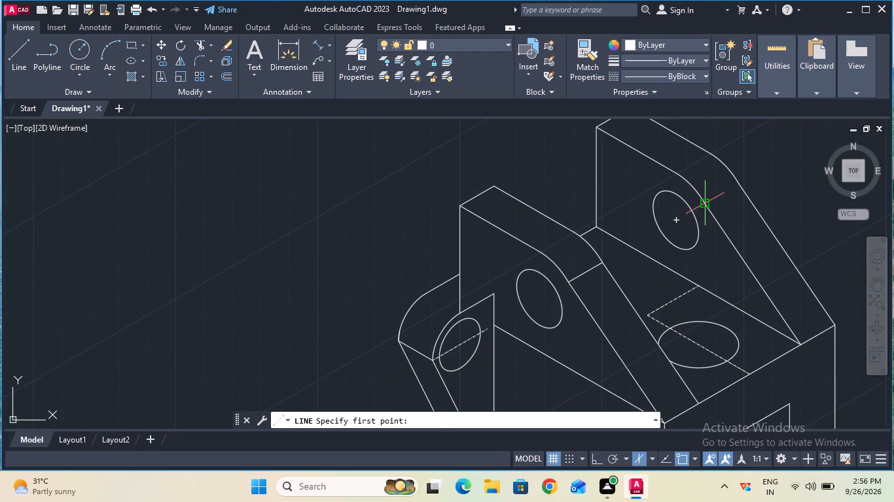
click(702, 201)
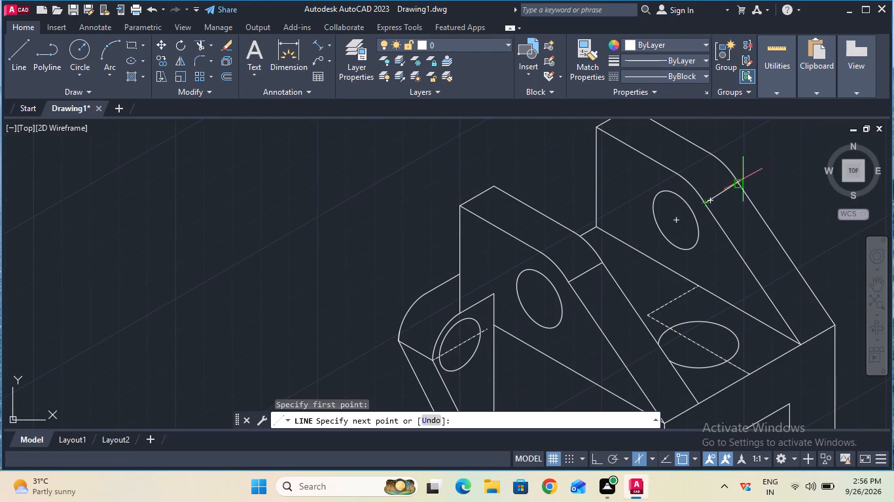
click(743, 183)
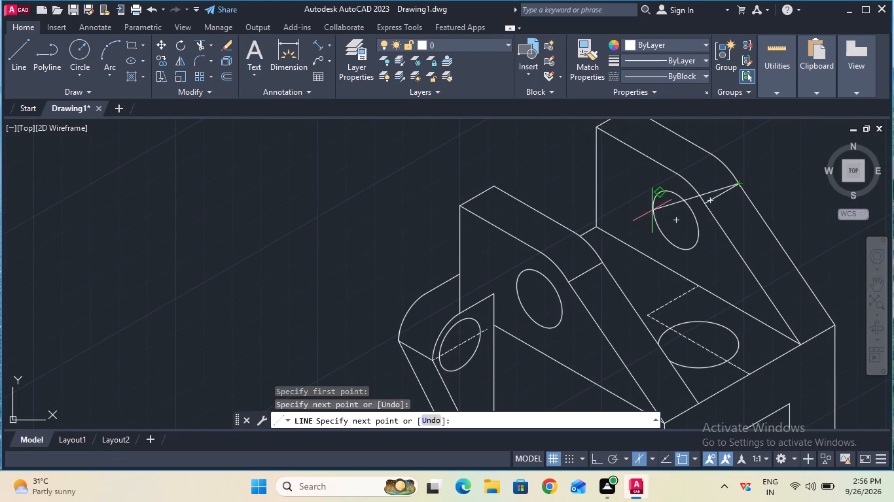
key(Escape)
Select the whole isometric part and join its objects with the Join command.
ctrl+scroll(652, 209, down, 1)
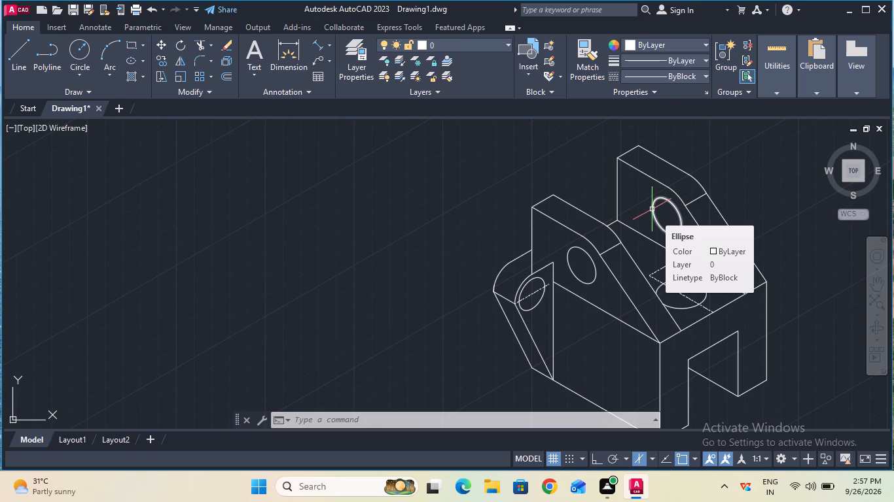
ctrl+scroll(580, 209, down, 4)
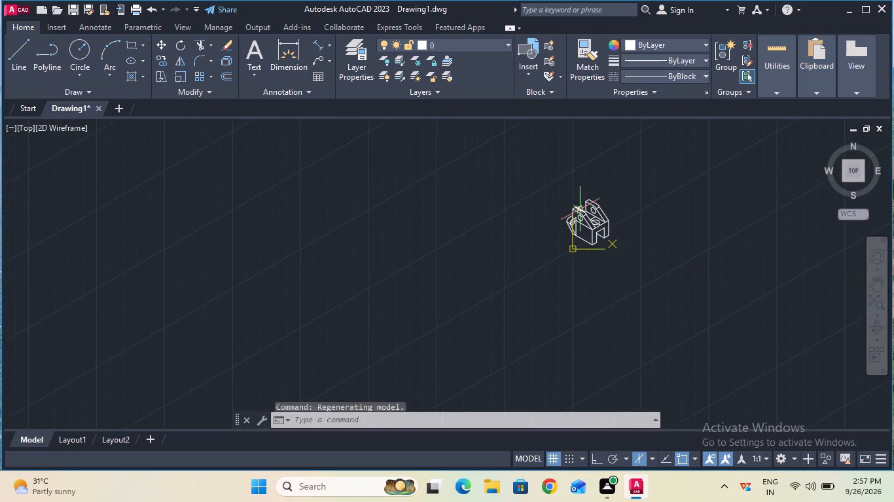
scroll(580, 209, right, 1)
scroll(580, 209, left, 1)
scroll(580, 209, right, 1)
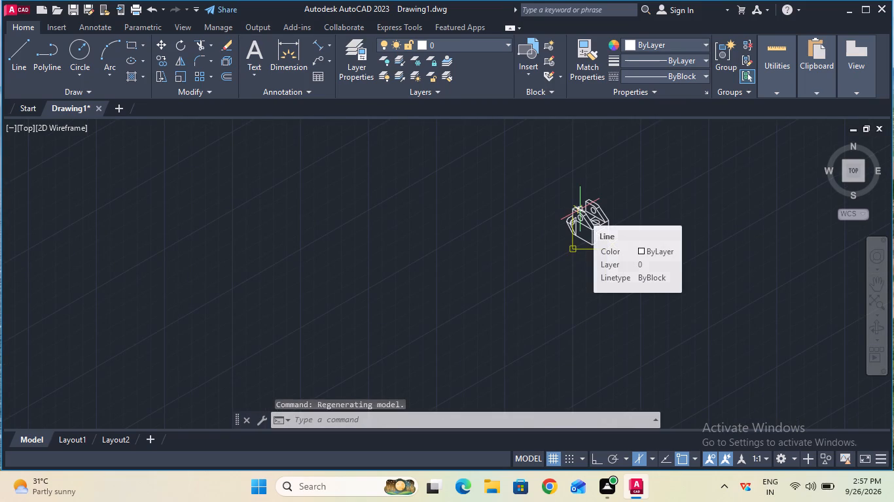
ctrl+scroll(580, 209, up, 2)
double_click(463, 170)
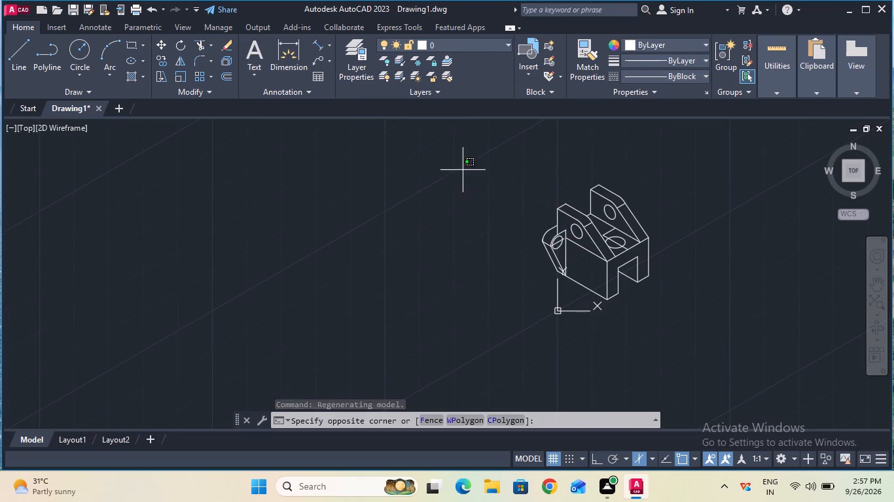
double_click(706, 311)
text(joi)
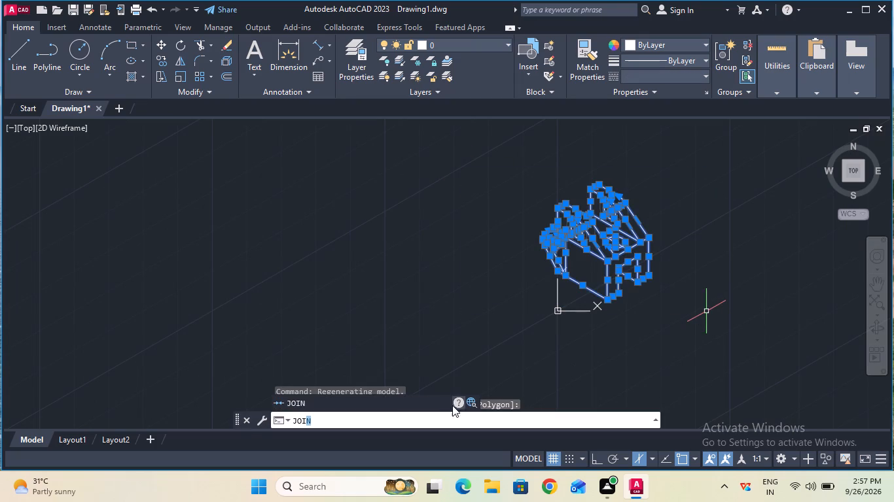
double_click(432, 399)
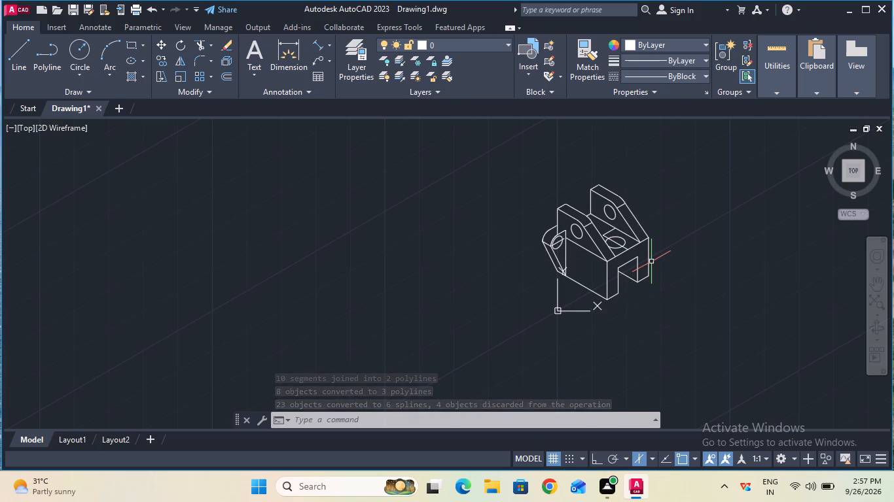
Create a two-colour gradient fill, 16,86,137 and 147,149,152, on the notched end face and the faces and edges of both upright plates.
click(141, 72)
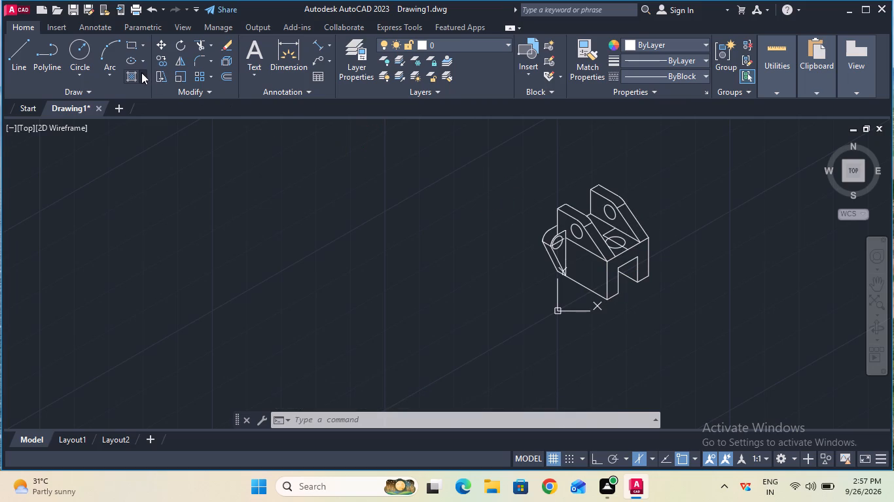
click(160, 120)
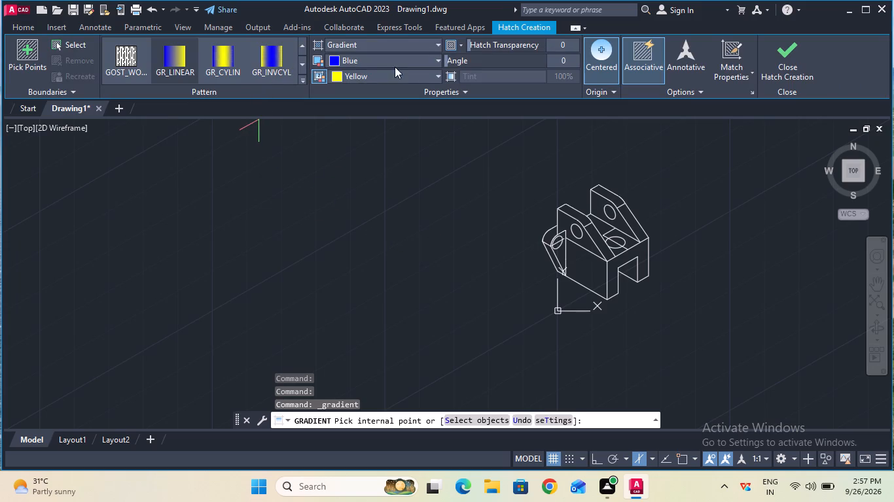
click(439, 61)
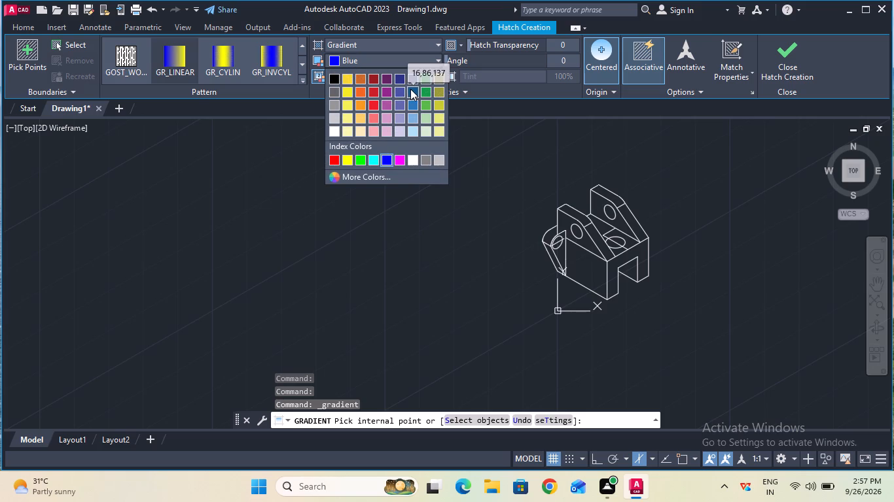
click(410, 89)
click(412, 74)
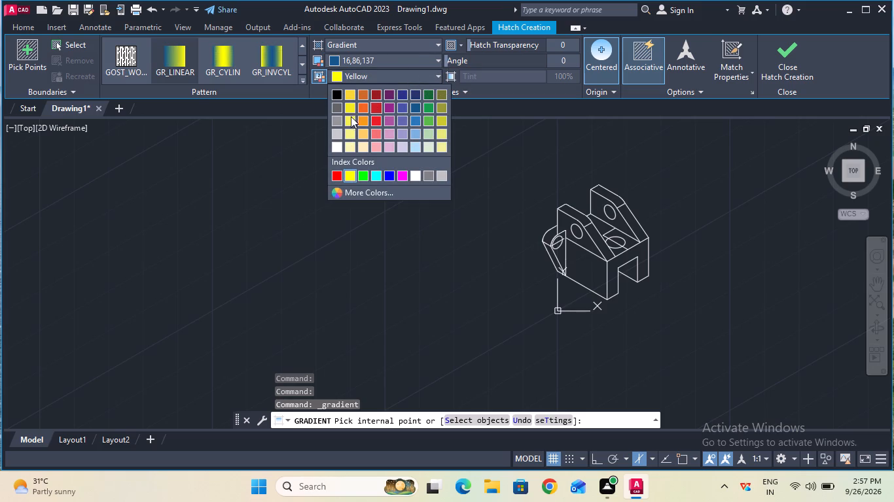
click(340, 121)
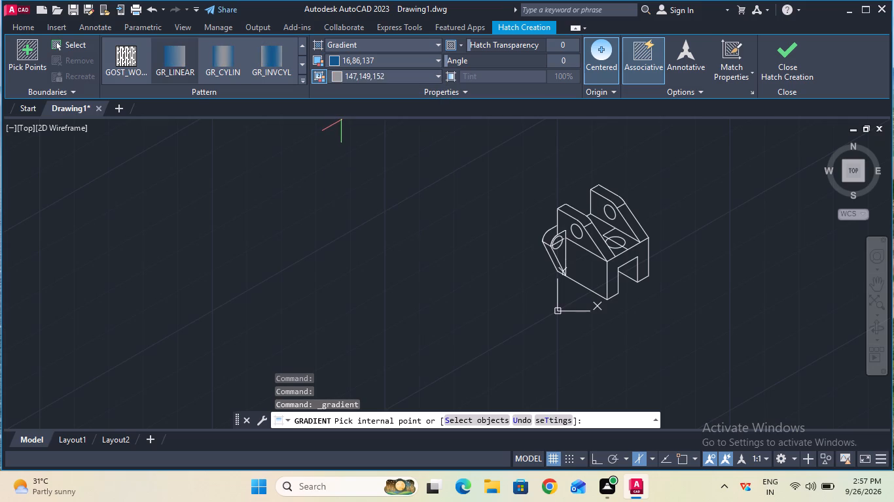
click(608, 270)
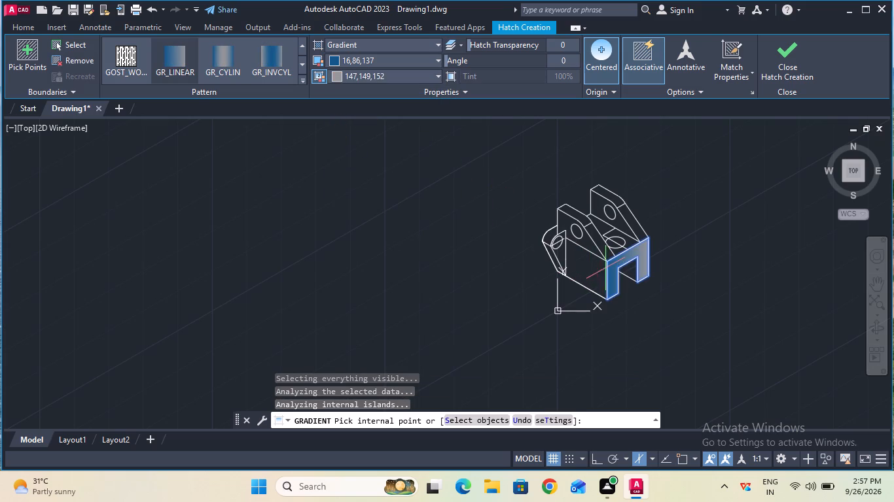
click(592, 244)
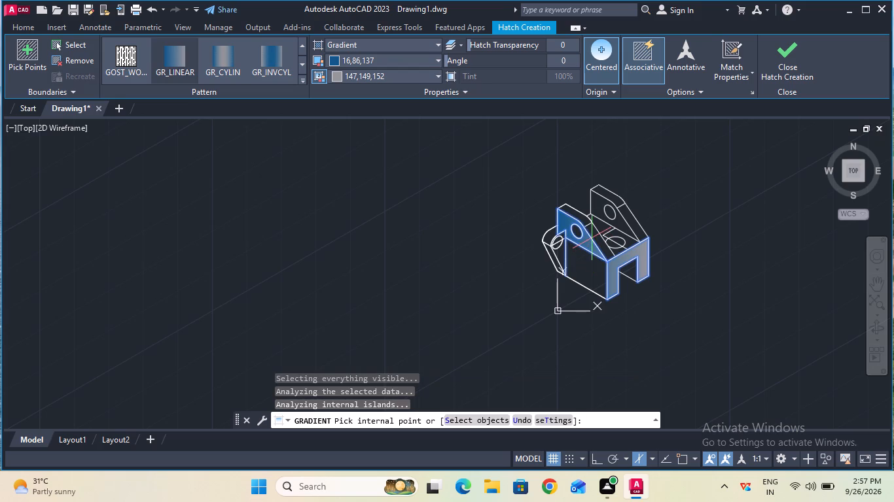
click(592, 233)
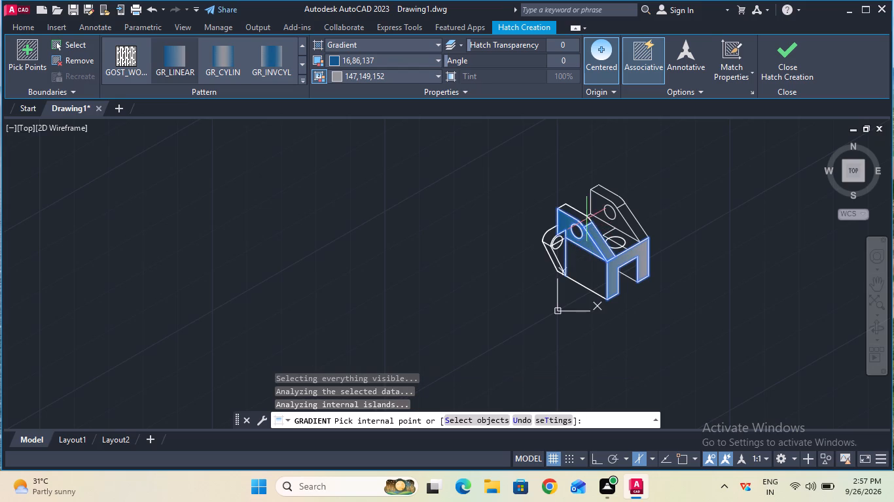
click(585, 216)
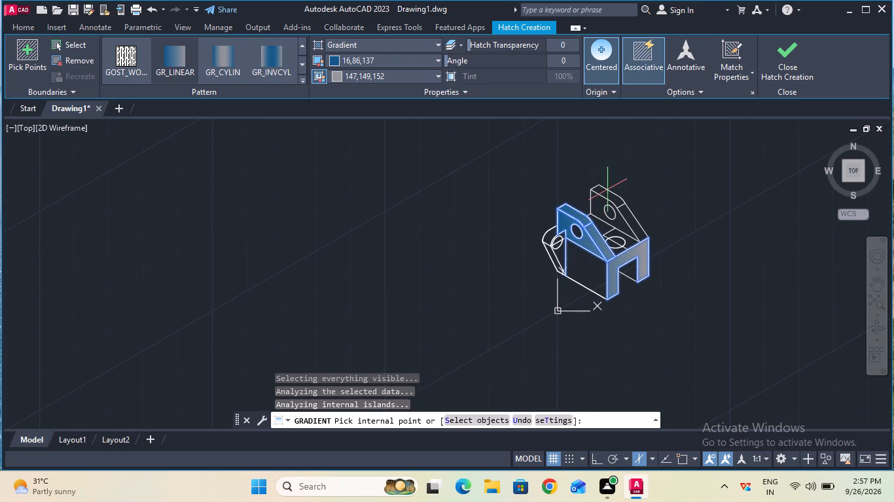
click(607, 193)
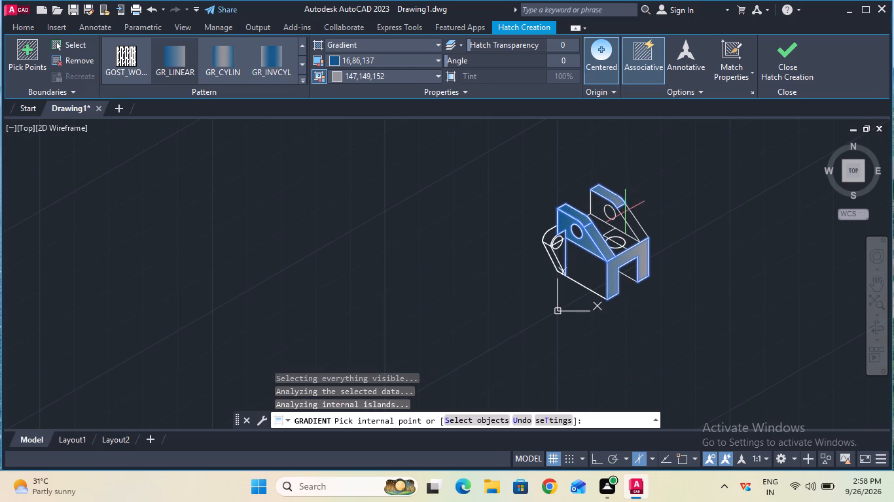
click(625, 214)
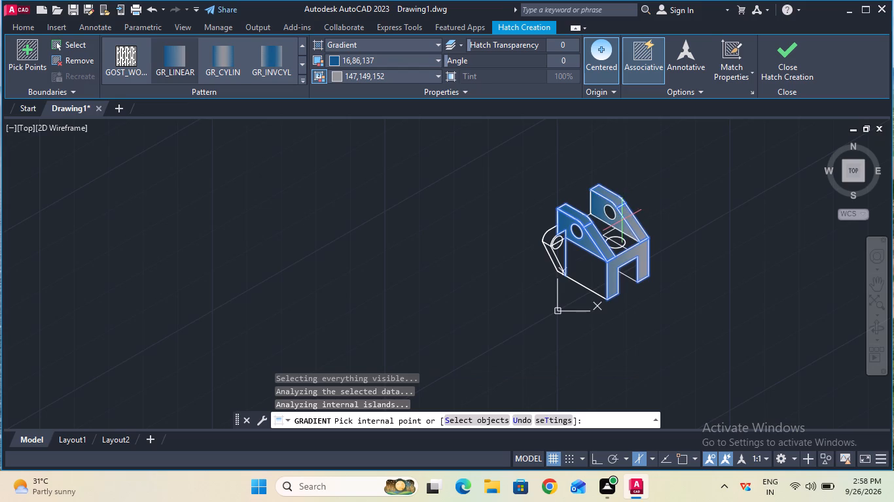
click(622, 221)
Add the same gradient to the block's top face around the hole and to its long side face.
click(609, 225)
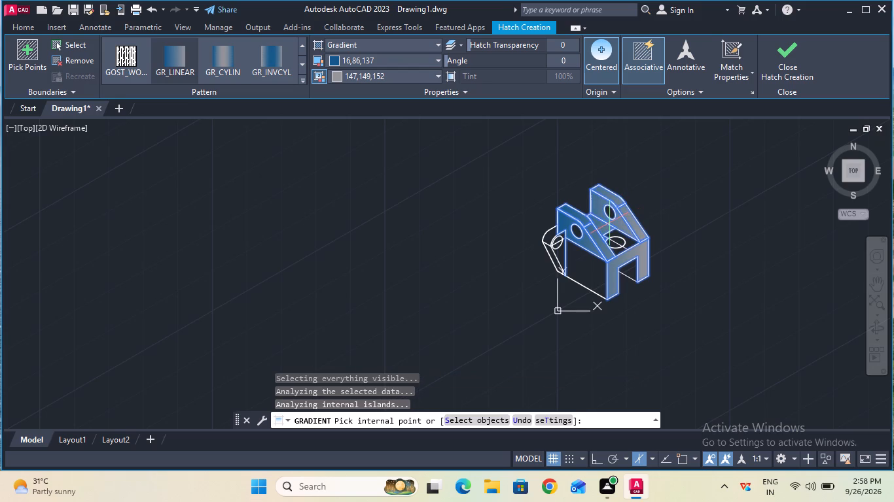
click(619, 235)
click(617, 253)
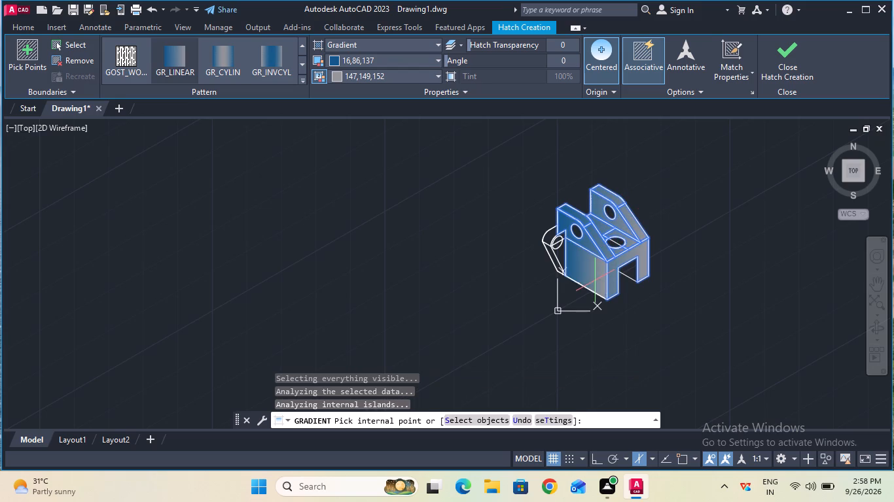
click(595, 280)
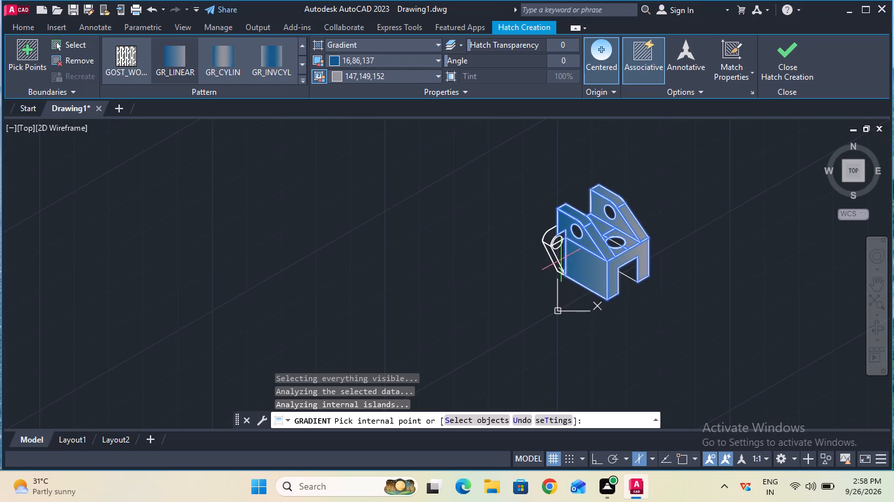
Fill the side projection's holed face, rounded rim and tapering edge with the same gradient, completing the hatch.
click(561, 257)
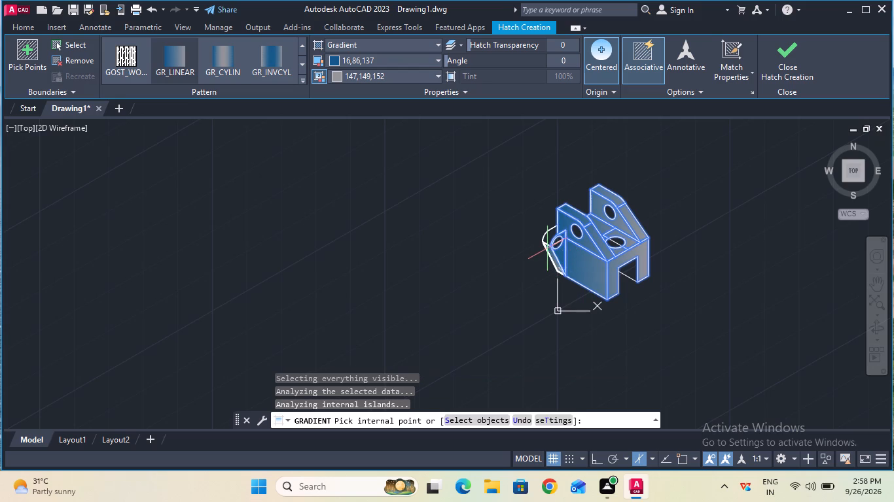
ctrl+scroll(547, 248, up, 1)
double_click(547, 248)
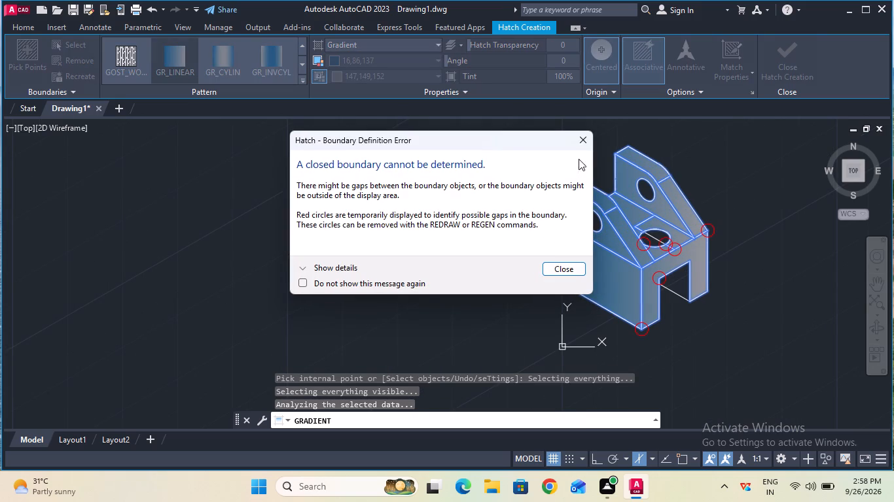
click(583, 141)
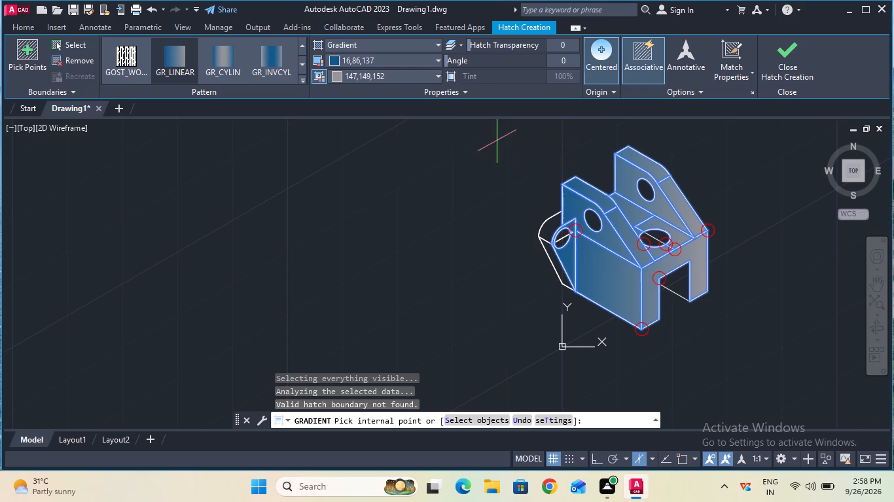
click(368, 75)
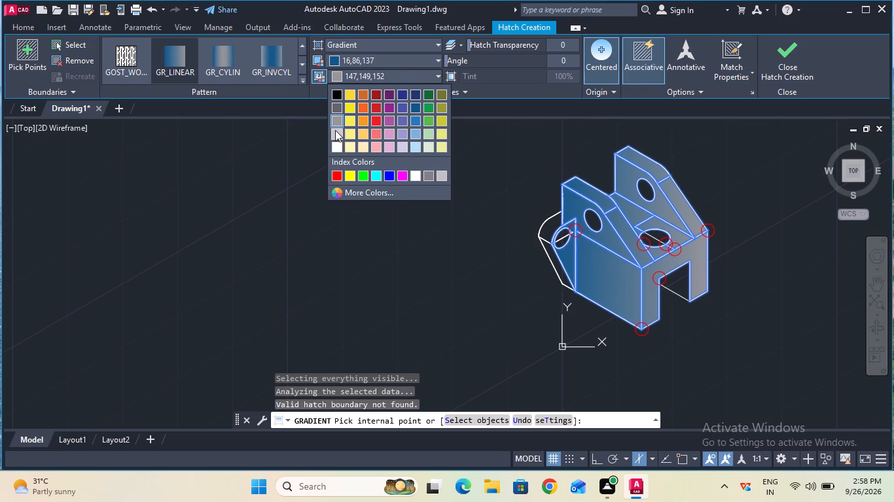
click(334, 122)
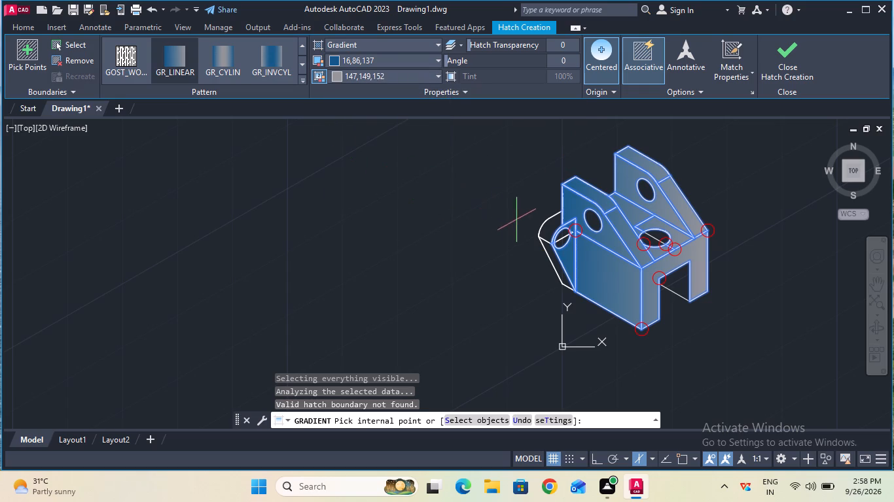
click(545, 226)
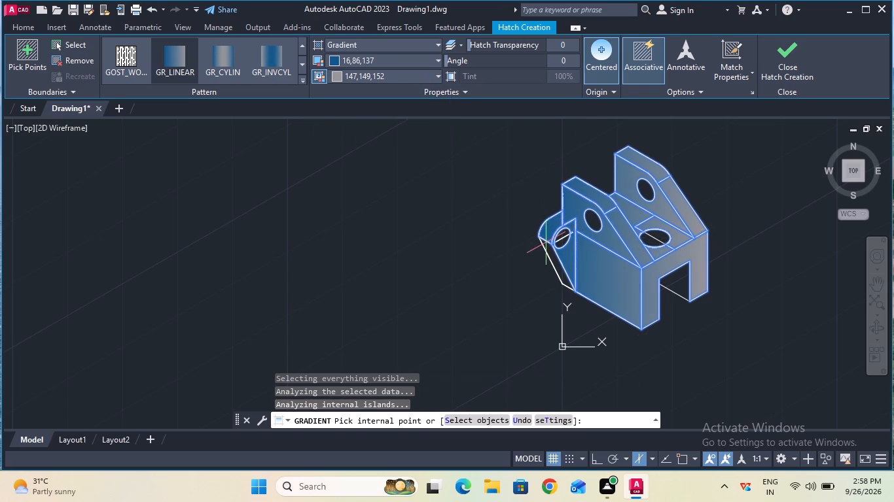
click(550, 248)
double_click(776, 75)
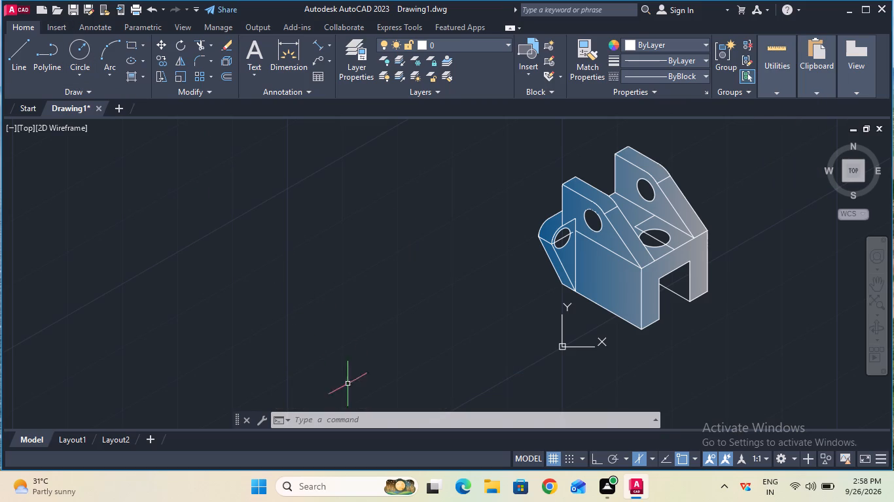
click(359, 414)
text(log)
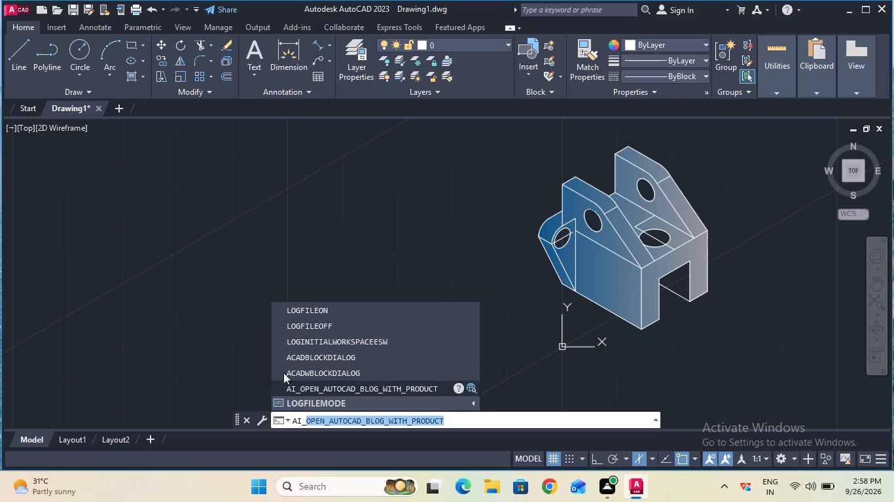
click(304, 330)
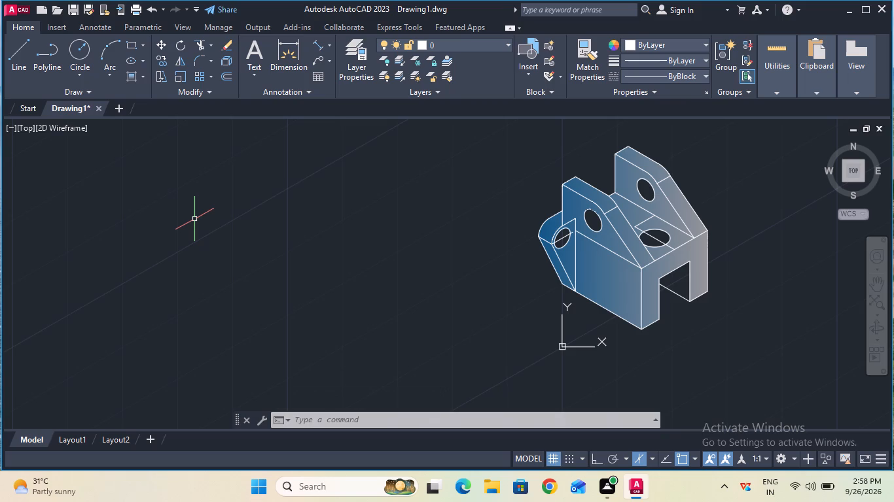
Apply the same blue-grey gradient fill to the inner face seen through the block's notch.
double_click(128, 68)
click(129, 69)
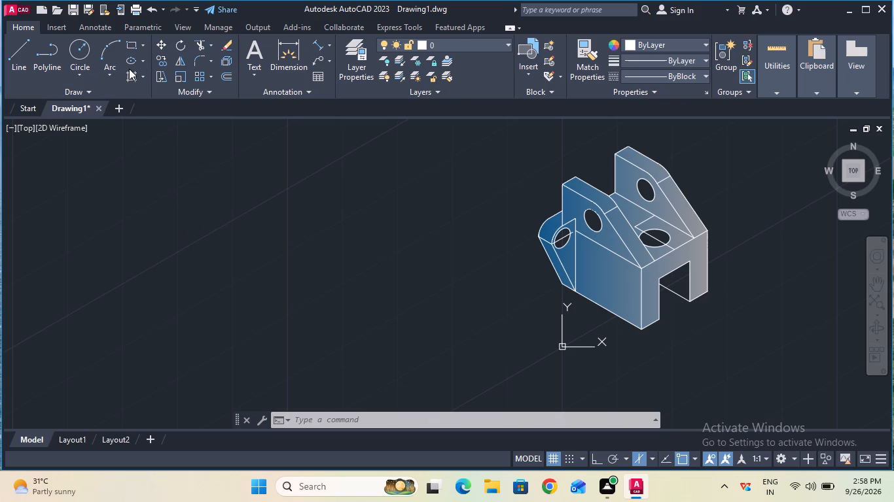
double_click(131, 73)
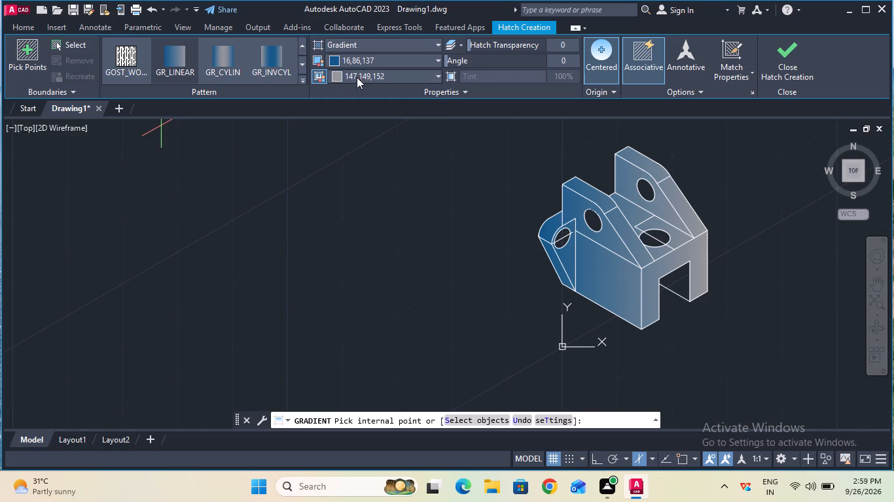
double_click(341, 77)
click(675, 277)
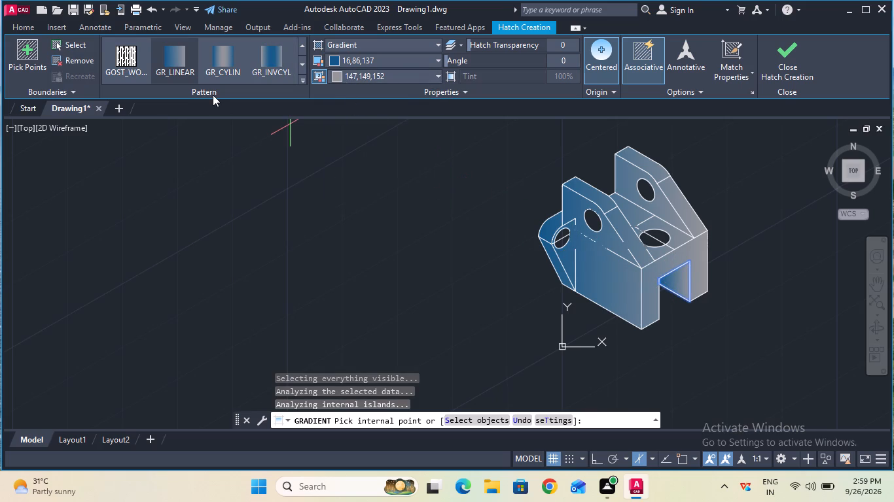
click(766, 60)
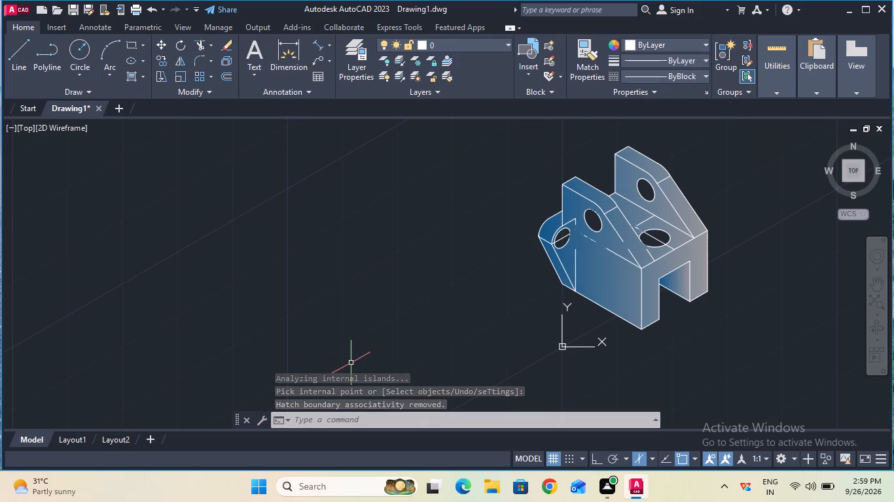
Save the drawing as Base Guide in the Documents folder, in AutoCAD 2018 Drawing format.
click(69, 16)
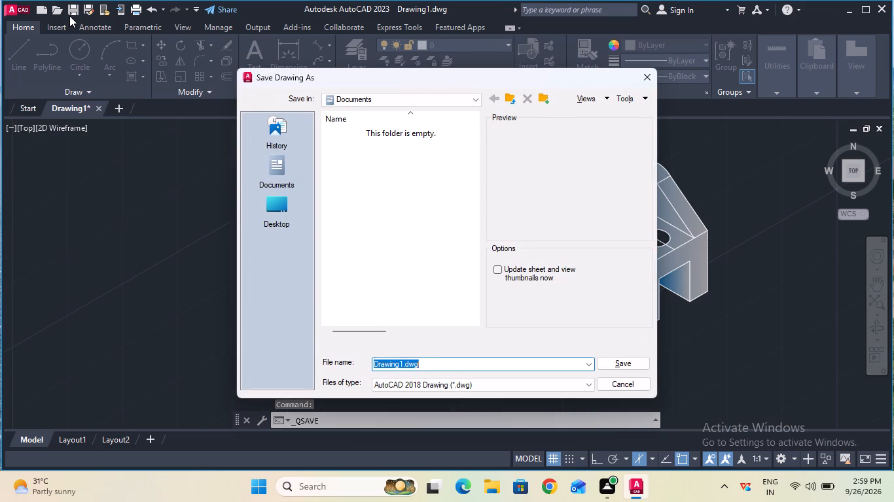
key(BackSpace)
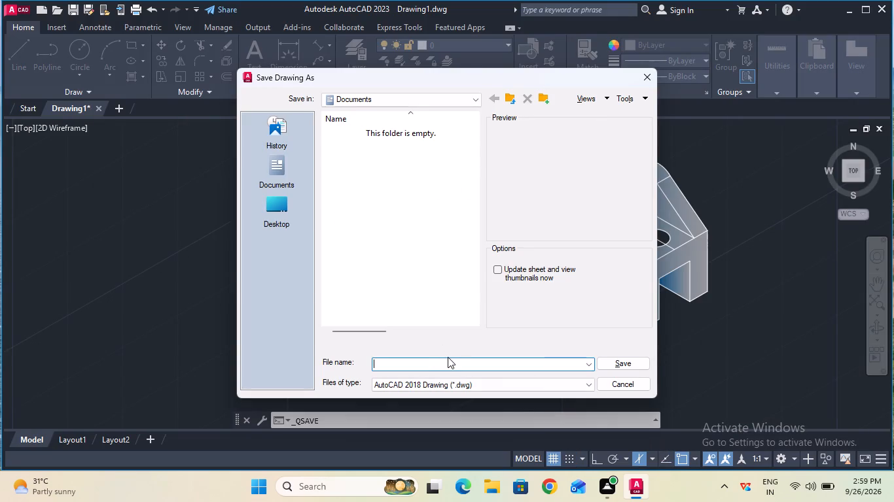
key(b)
text(ase)
key(space)
key(g)
text(uide)
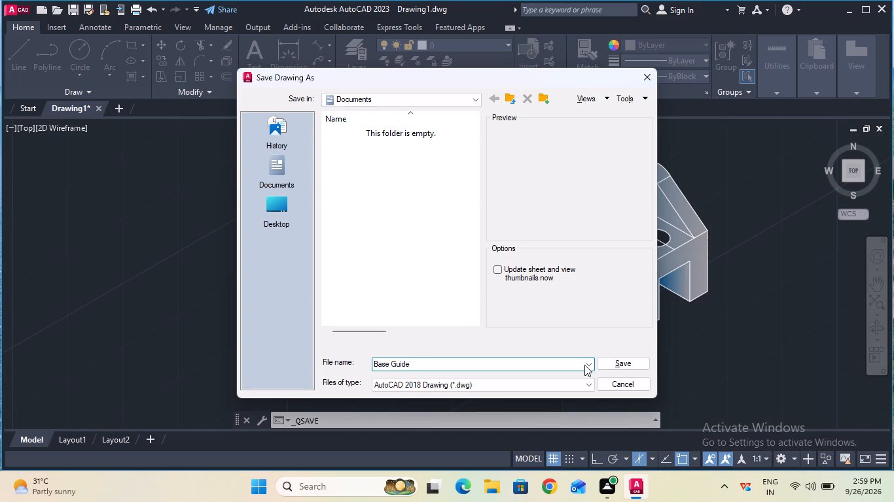
double_click(609, 365)
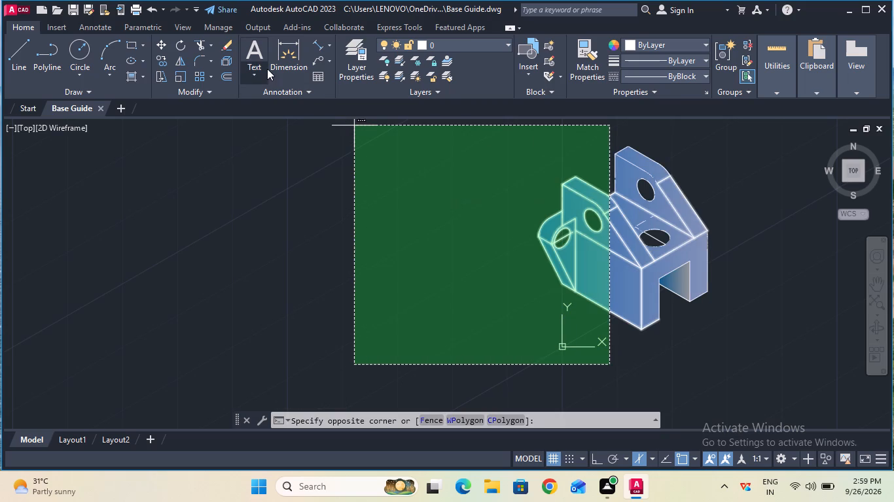
Set up a centred plot on ISO A4 (297.00 x 210.00 MM) paper, with a window around the whole shaded block as plot area.
click(468, 333)
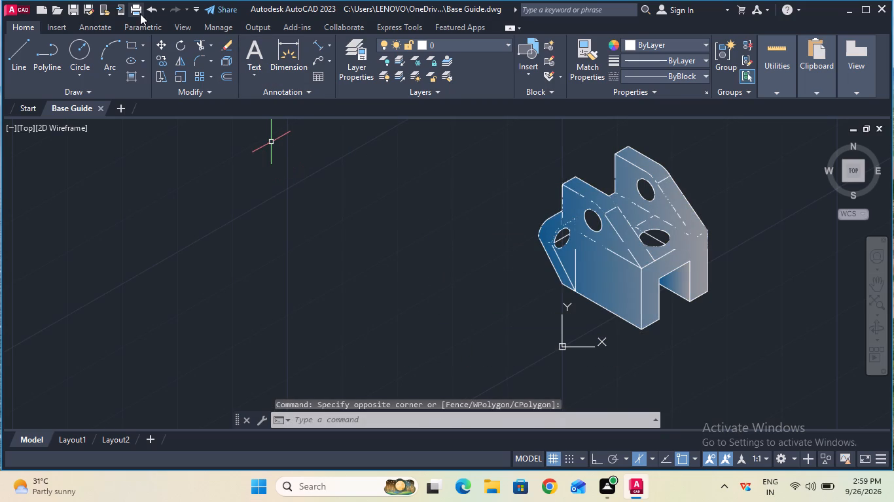
double_click(140, 13)
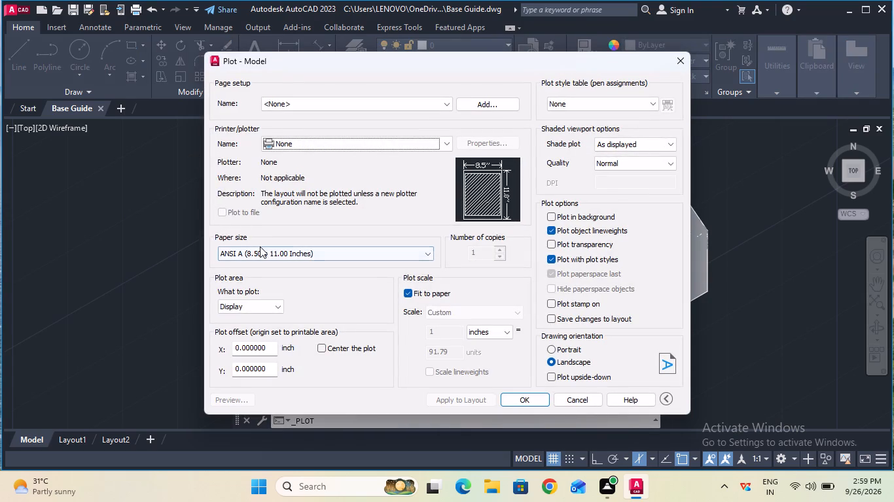
click(260, 246)
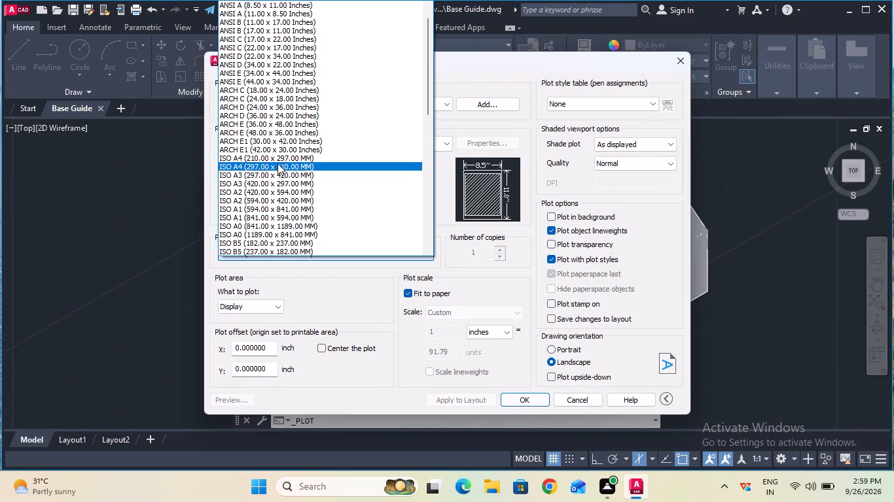
click(277, 163)
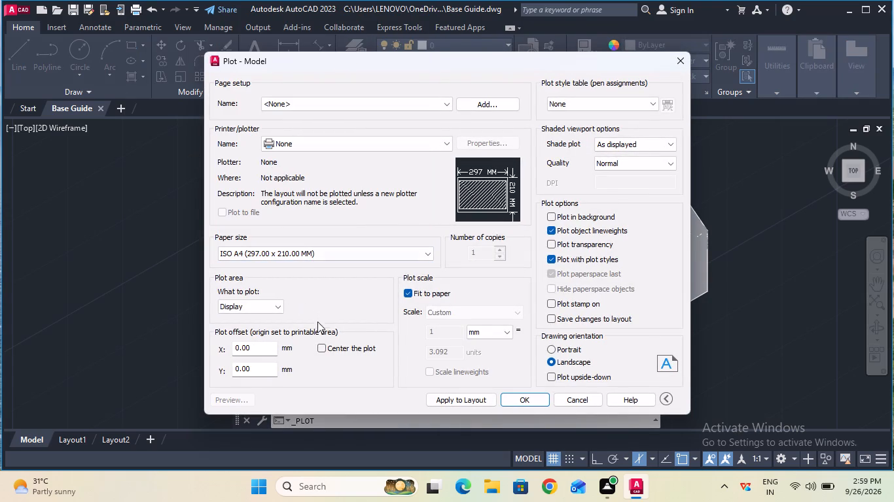
click(322, 352)
click(276, 309)
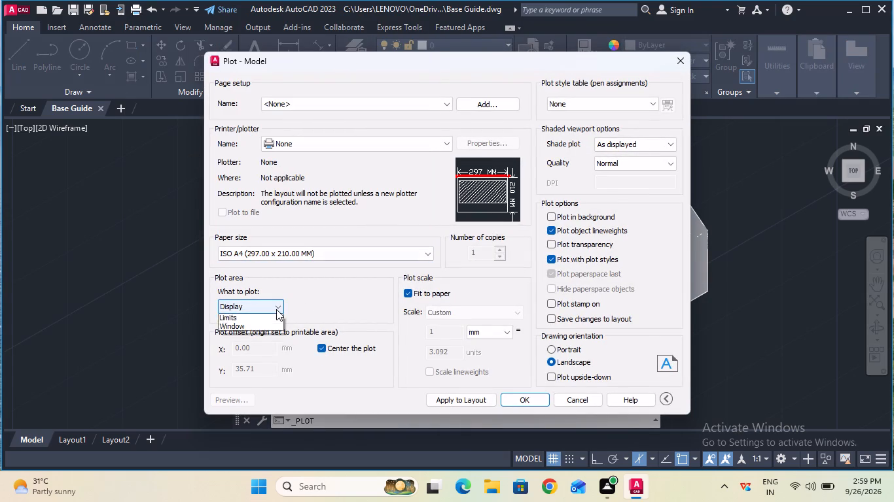
click(271, 343)
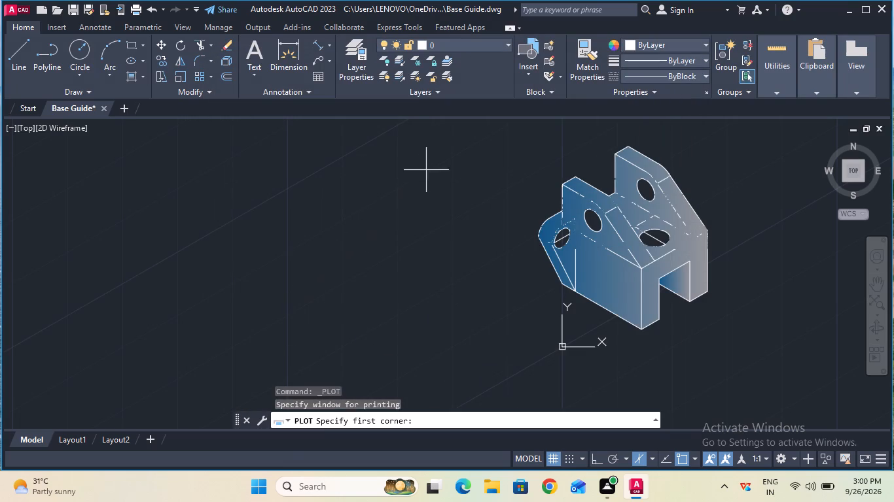
click(464, 122)
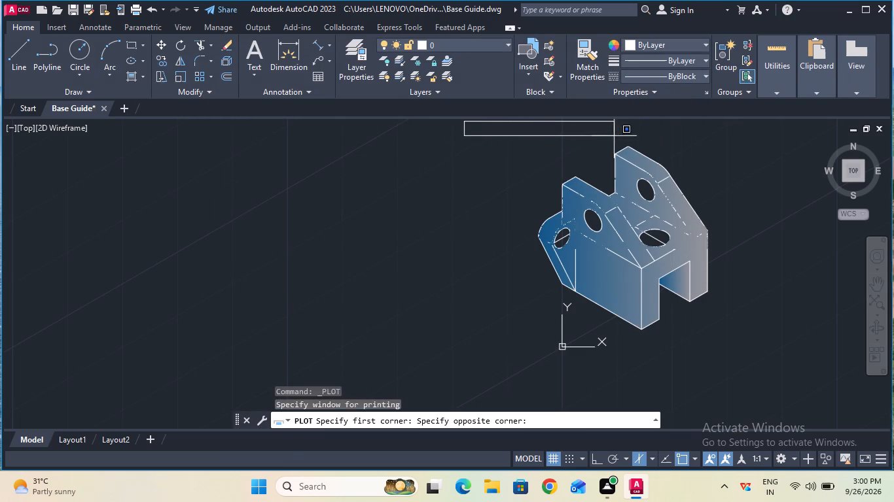
click(772, 367)
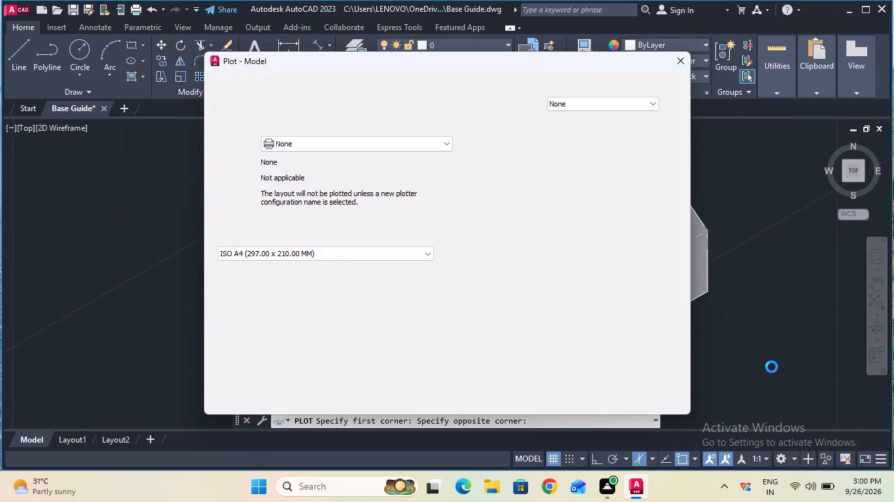
Plot the drawing with DWG To PDF.pc3, saving it as Base Guide-Model.pdf in the Documents folder.
click(450, 144)
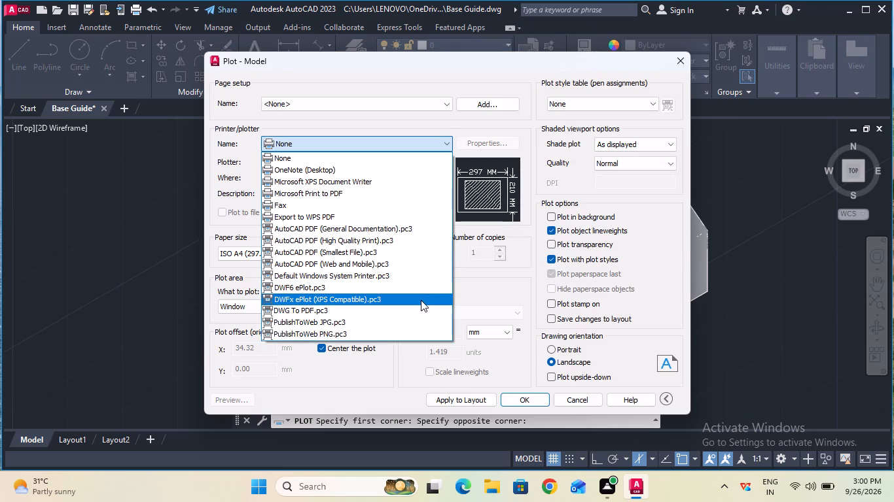
click(421, 308)
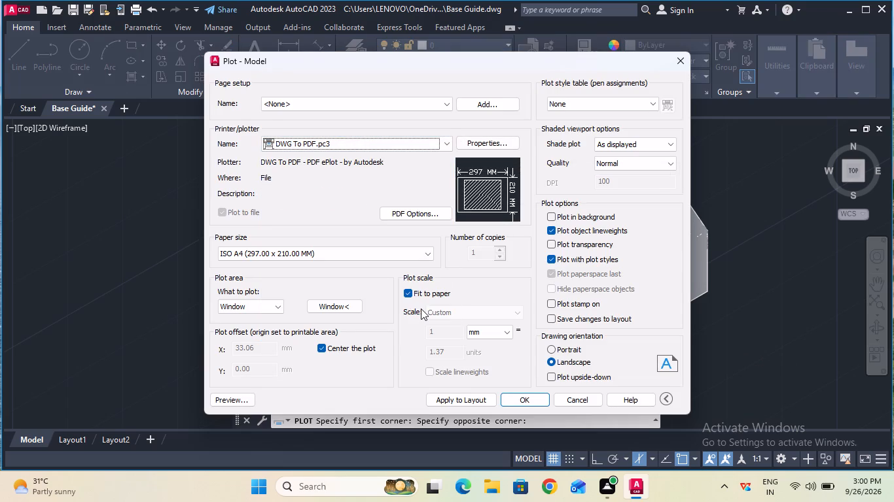
click(527, 399)
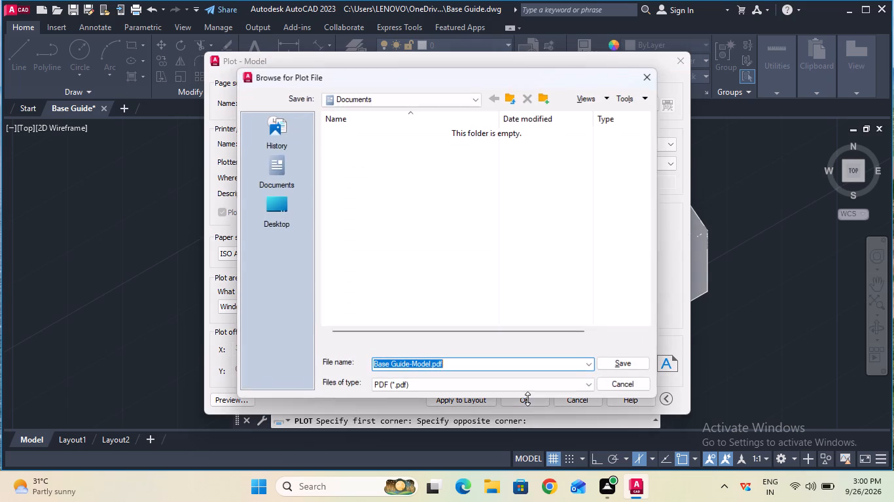
click(610, 360)
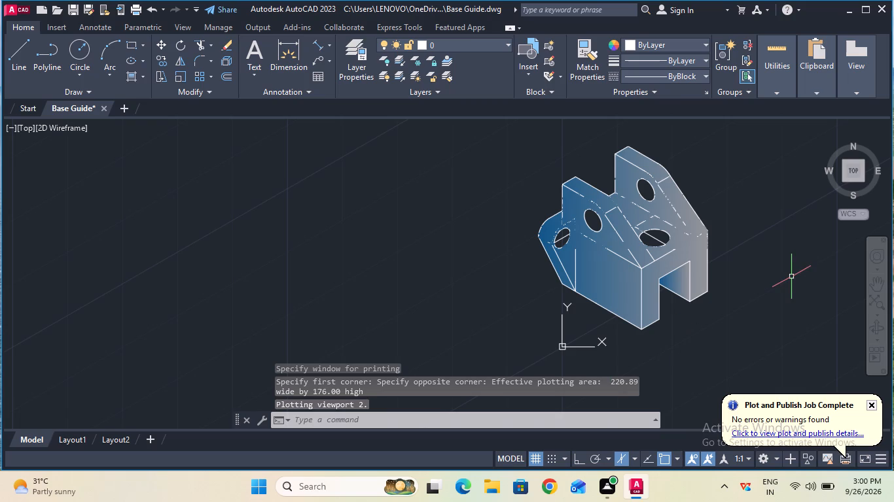
Close AutoCAD, saving the changes to Base Guide.dwg.
click(880, 10)
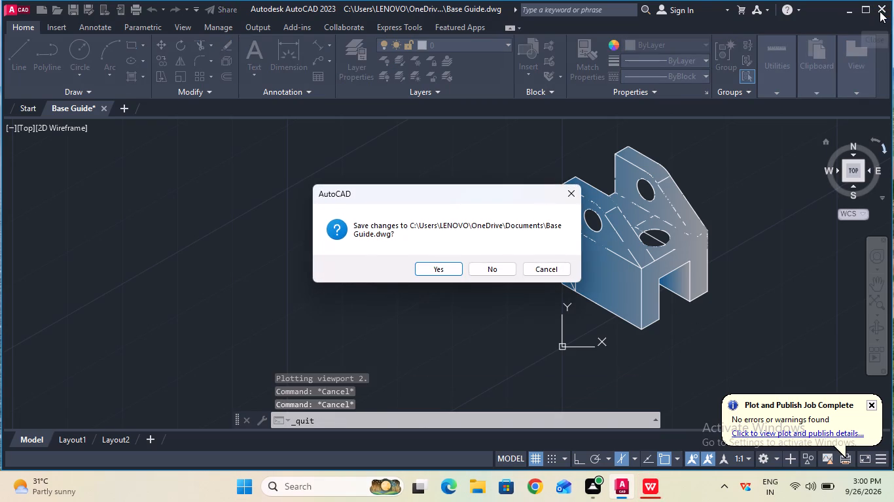
click(435, 273)
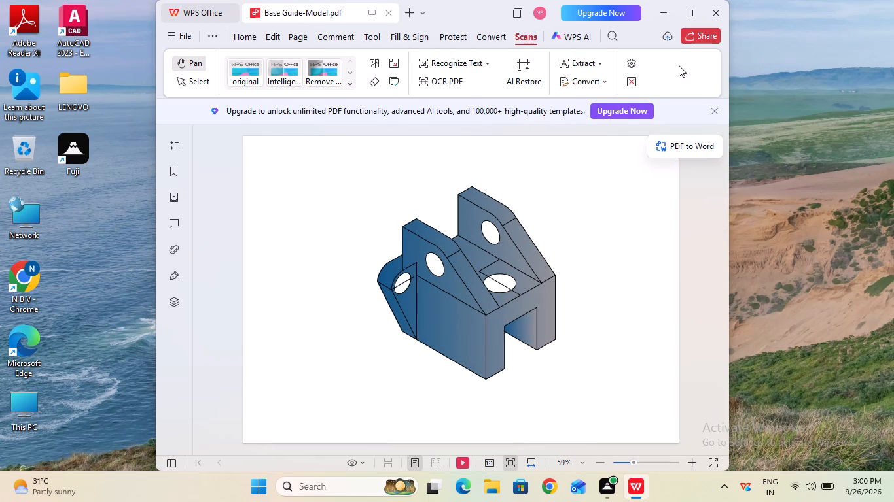
Close the plotted Base Guide-Model PDF in WPS Office.
double_click(714, 15)
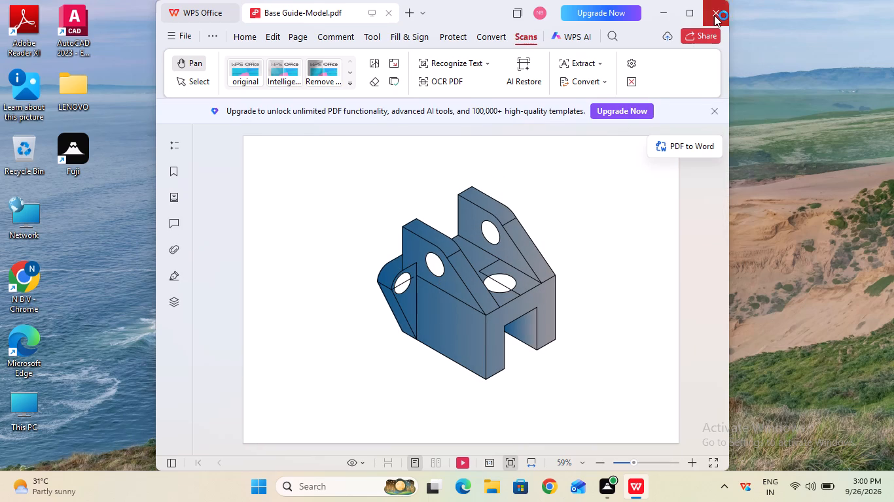